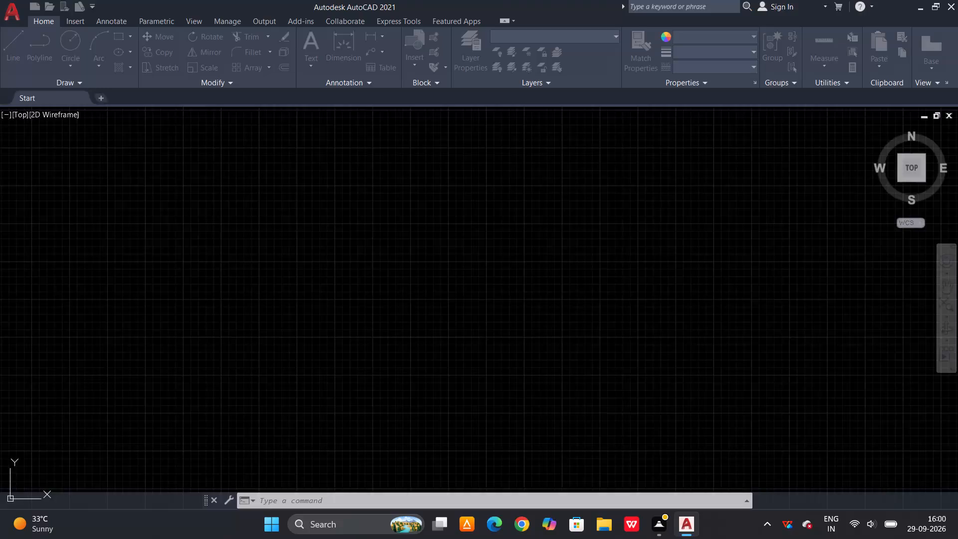
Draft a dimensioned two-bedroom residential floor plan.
Turn on command log file recording for the new drawing with LOGFILEON.
key(Escape)
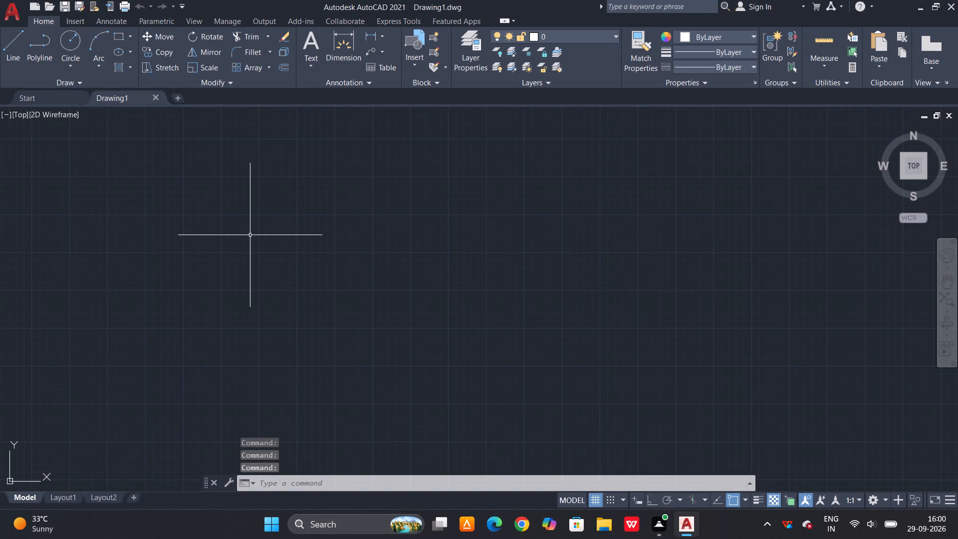
key(l)
key(o)
text(gfi)
text(leon)
key(Return)
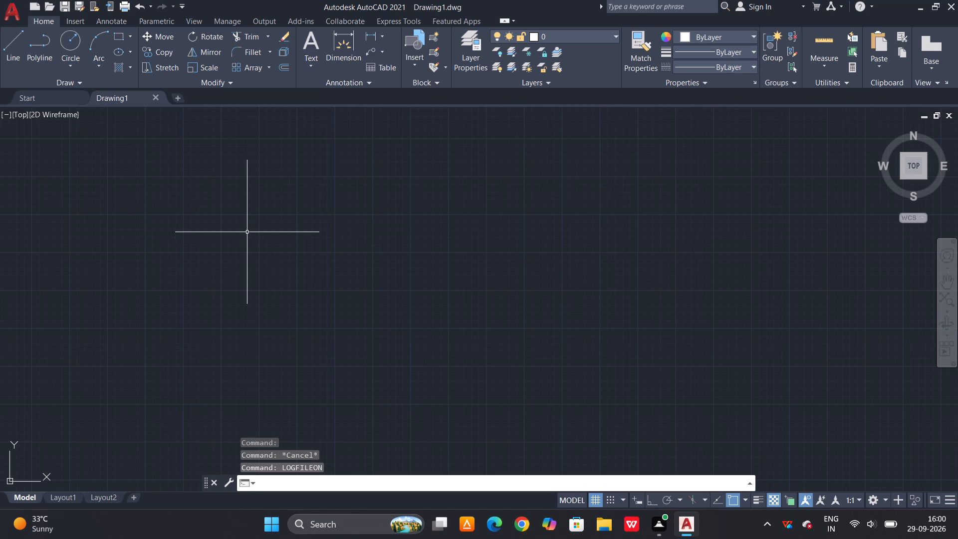
Configure the drawing units to Architectural length with 0'-0 1/2" precision and an insertion scale of Inches.
text(un)
key(space)
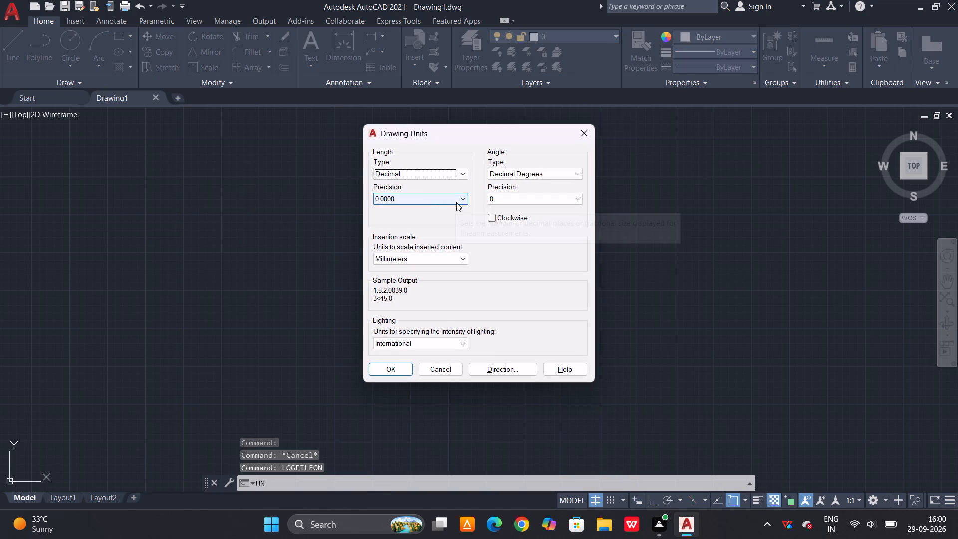
click(456, 202)
double_click(460, 175)
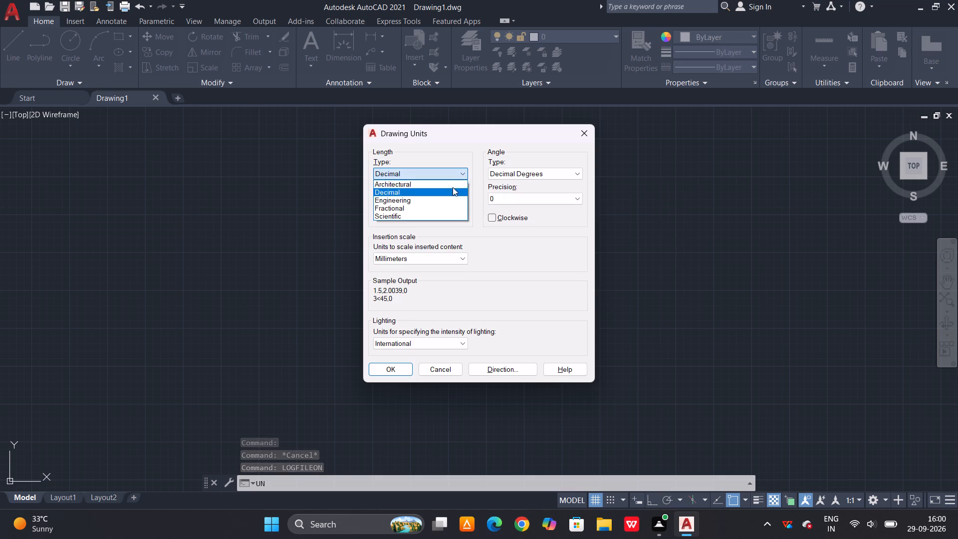
click(449, 188)
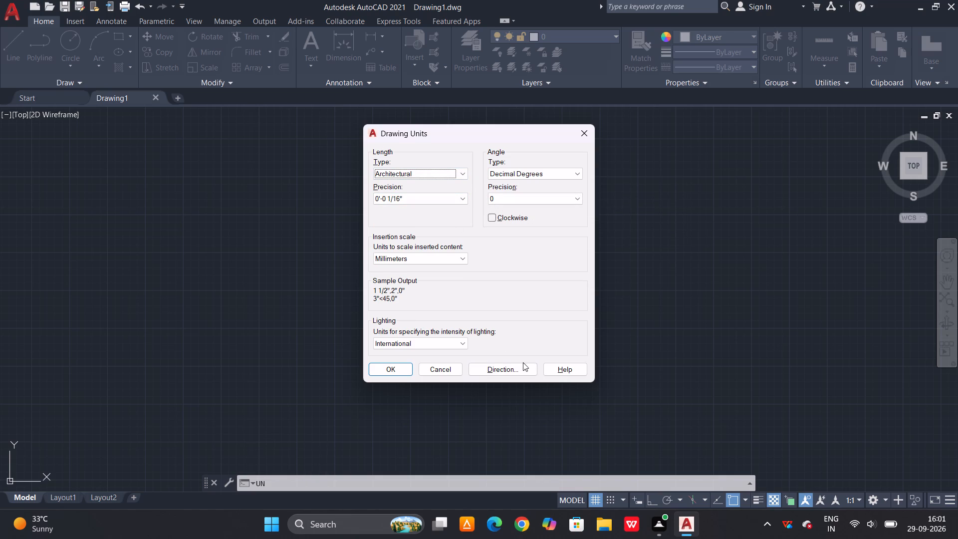
click(463, 194)
click(453, 213)
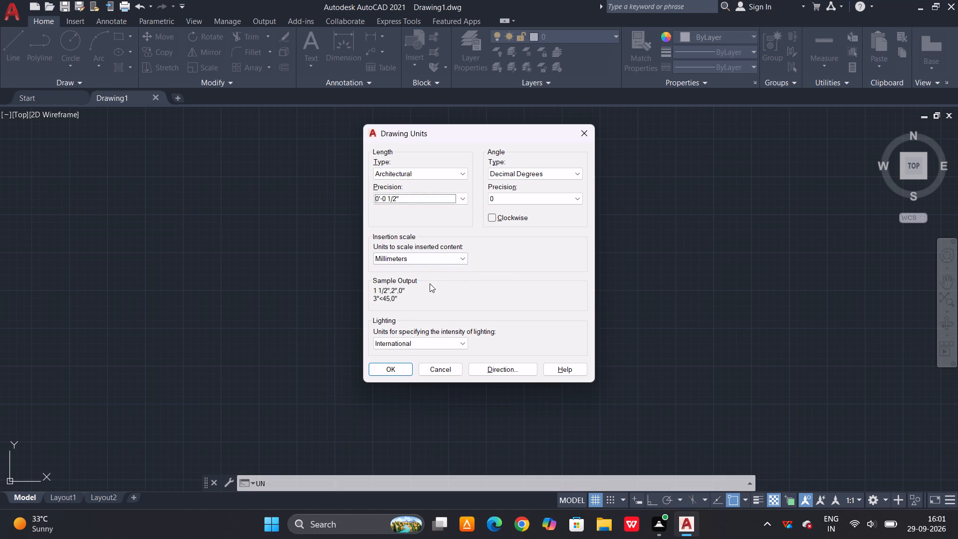
click(438, 261)
click(429, 279)
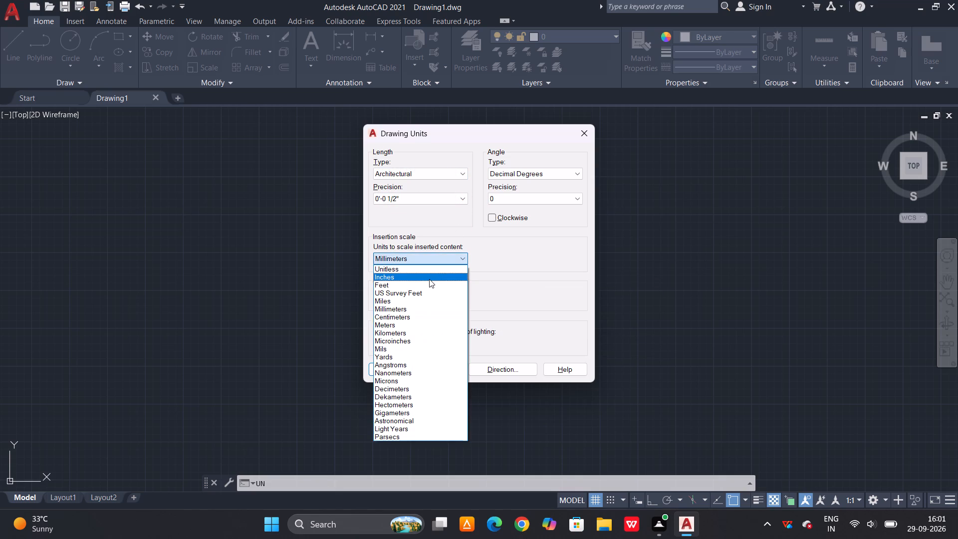
click(393, 371)
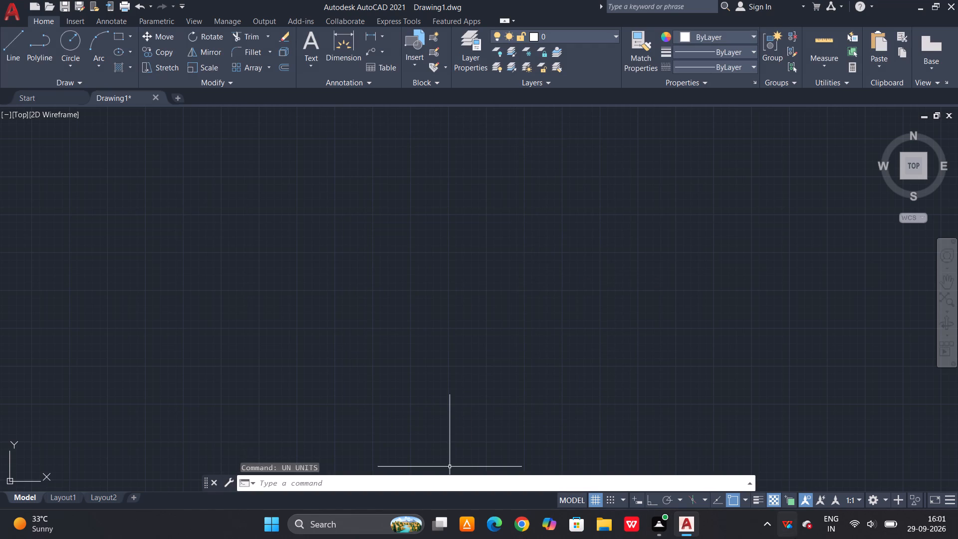
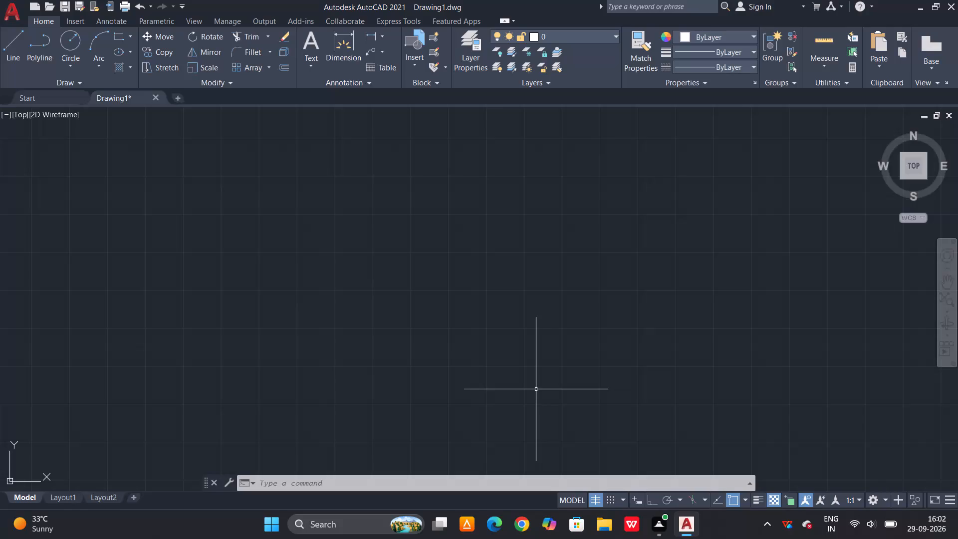
Modify the ISO-25 dimension style's primary units to Architectural format with 0'-0 1/2" precision.
text(d)
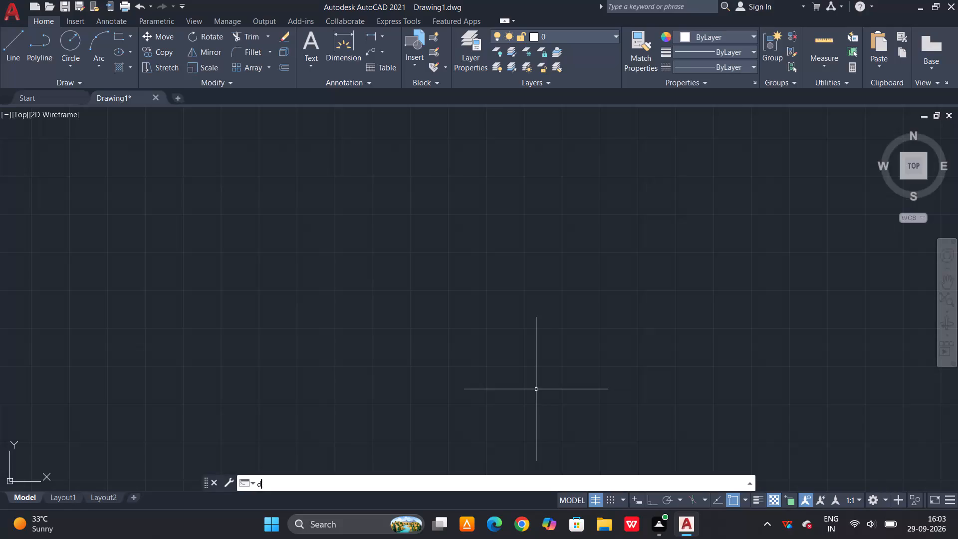
key(space)
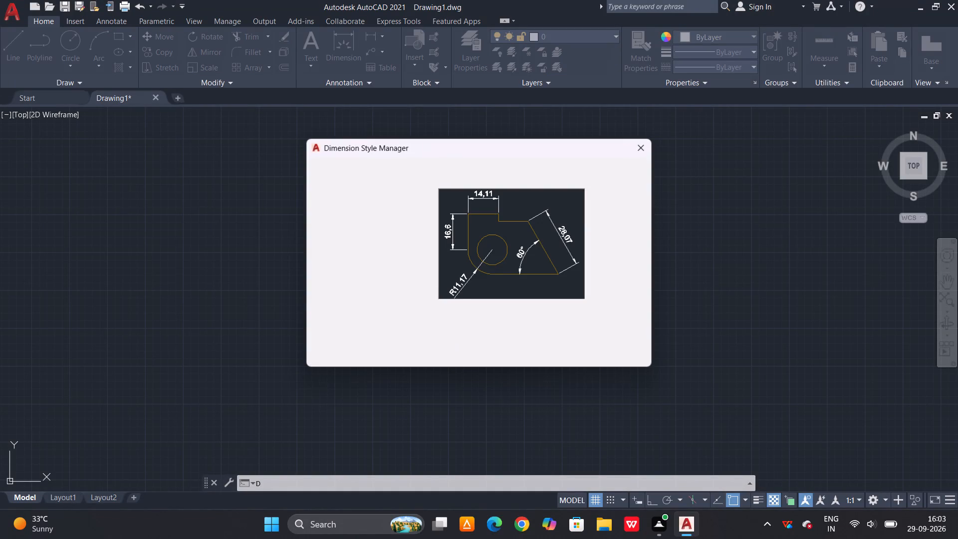
click(619, 235)
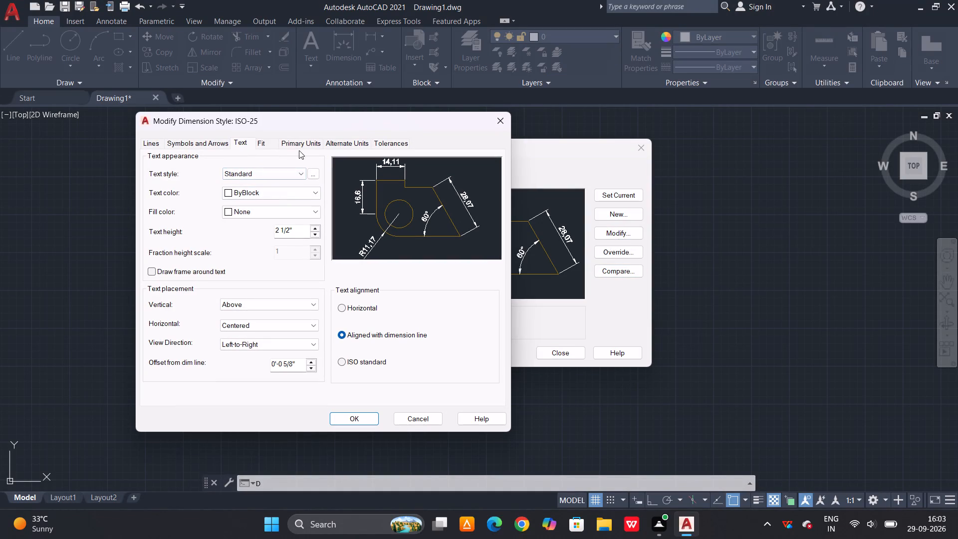
click(304, 143)
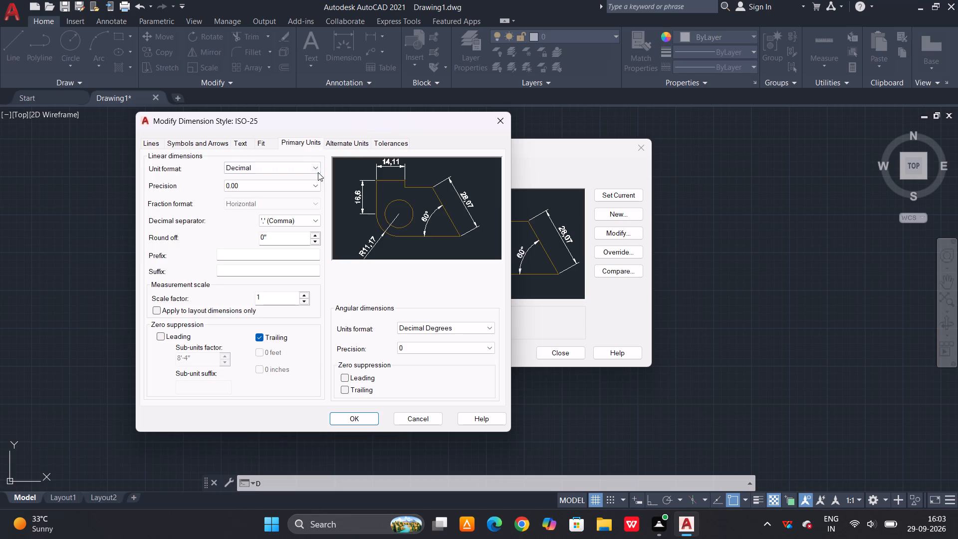
click(306, 143)
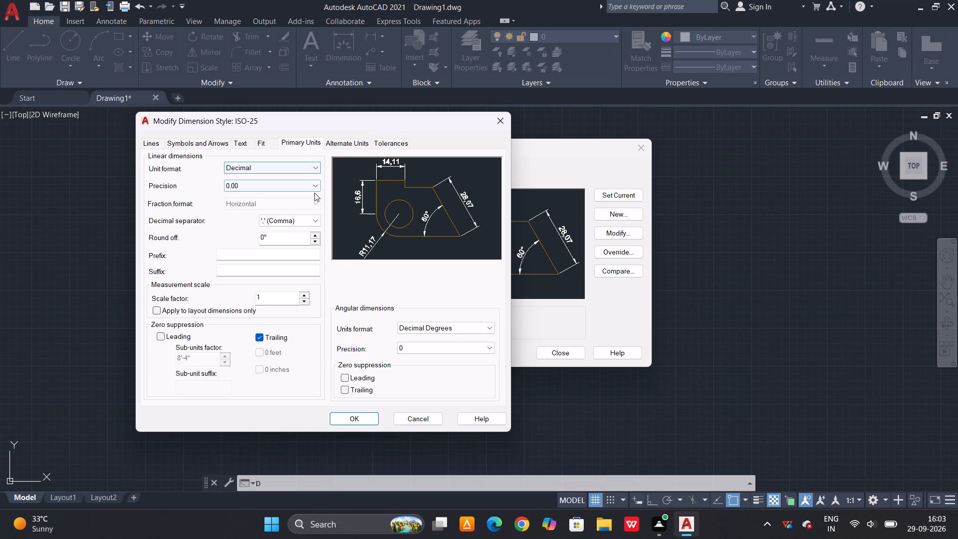
click(315, 169)
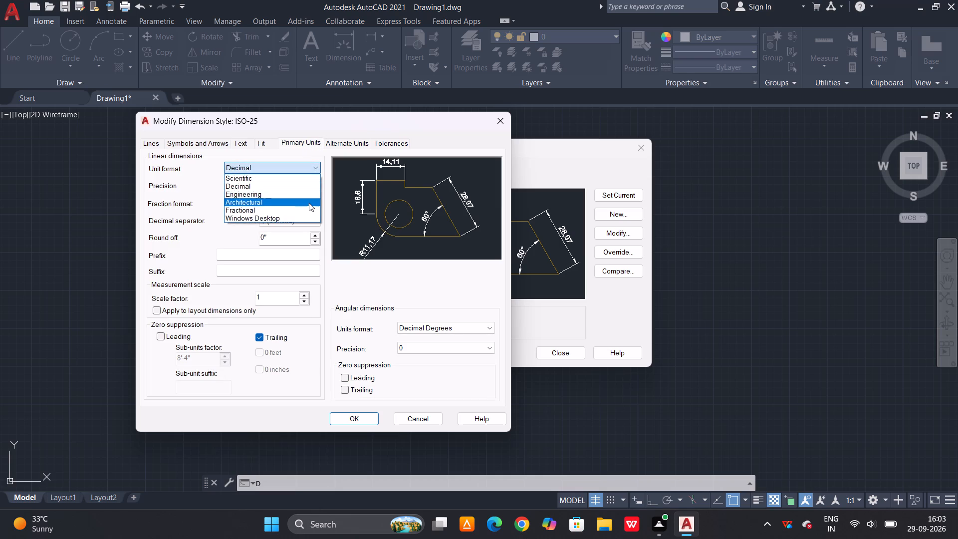
click(309, 203)
click(314, 188)
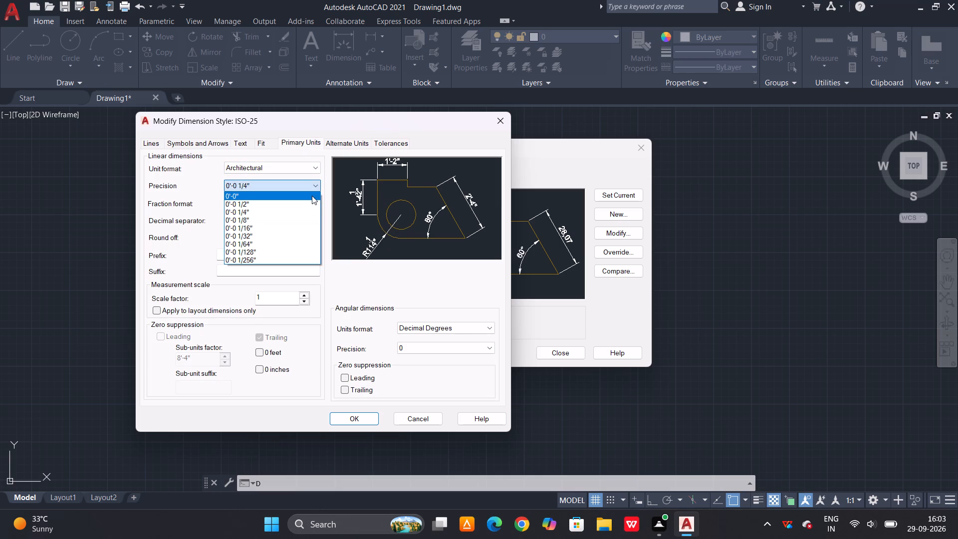
click(307, 204)
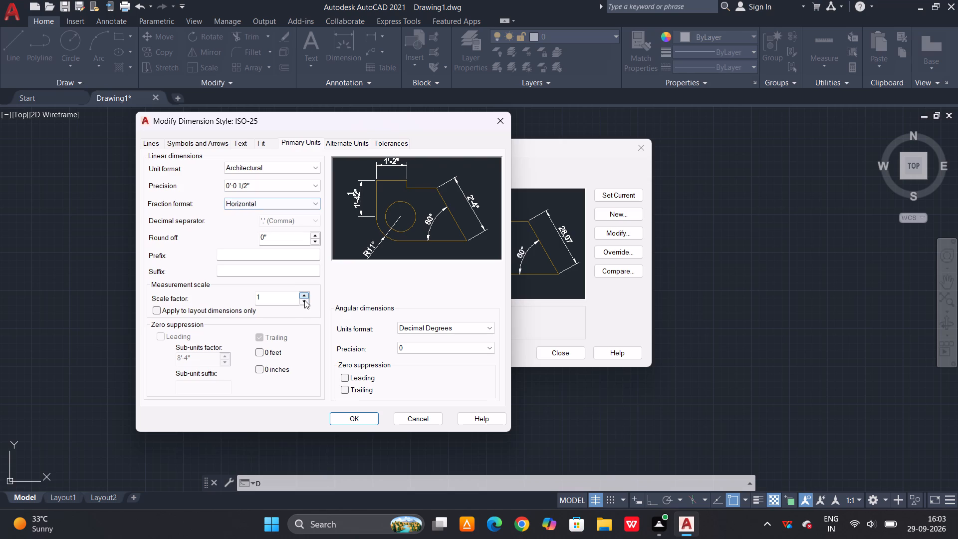
Set the ISO-25 dimension style's text height to 8".
click(240, 145)
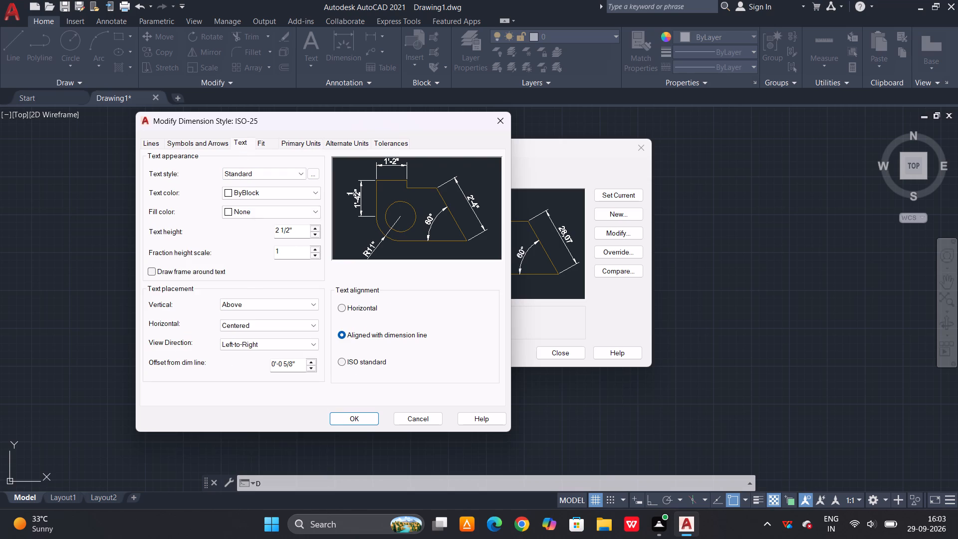
drag(296, 231, 261, 232)
key(BackSpace)
key(8)
key(shift+quotedbl)
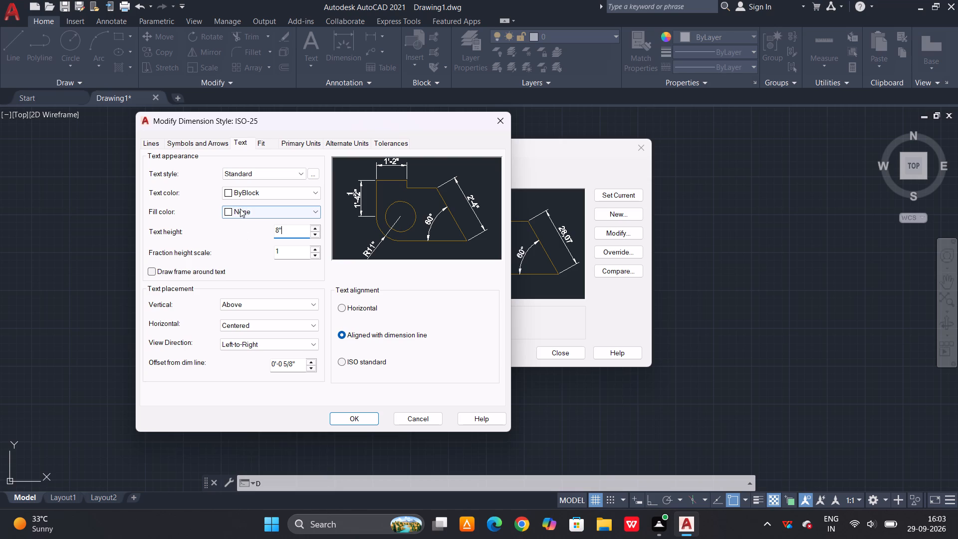
key(Return)
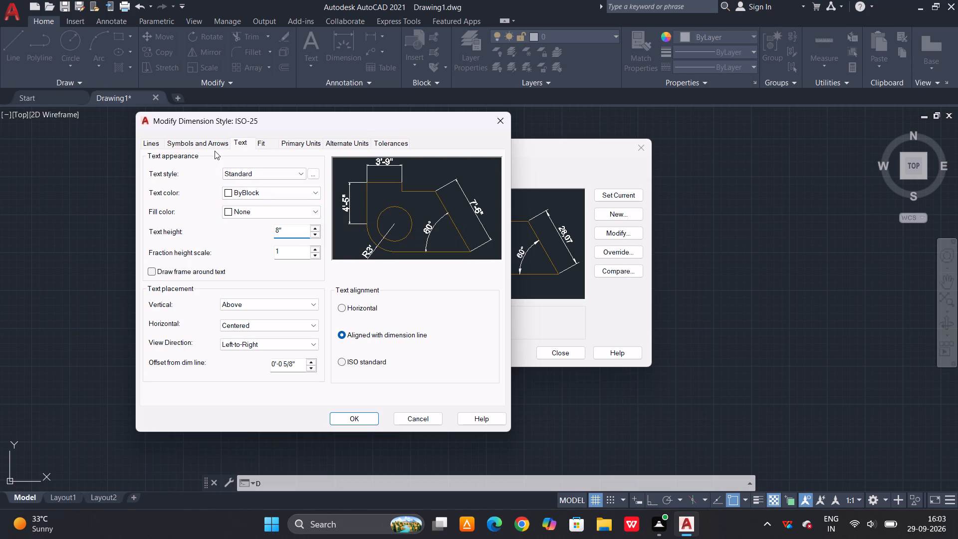
Set the ISO-25 arrow size to 8", save the style changes and make ISO-25 the current dimension style.
click(214, 145)
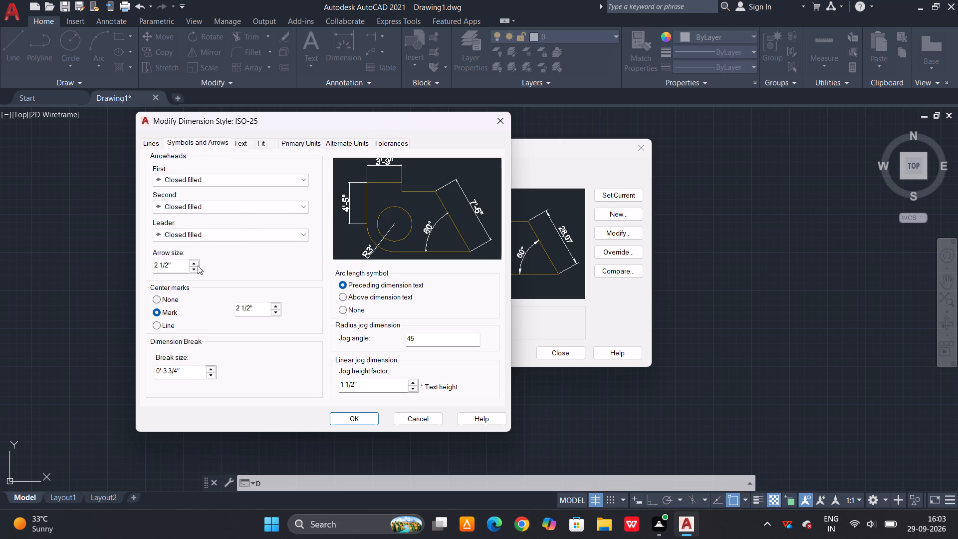
drag(181, 265, 127, 272)
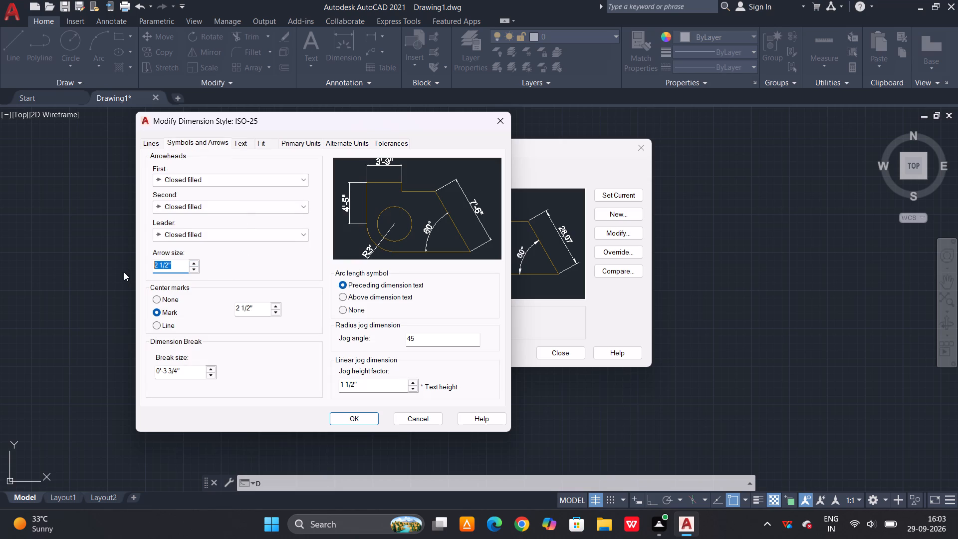
key(BackSpace)
key(8)
key(shift+quotedbl)
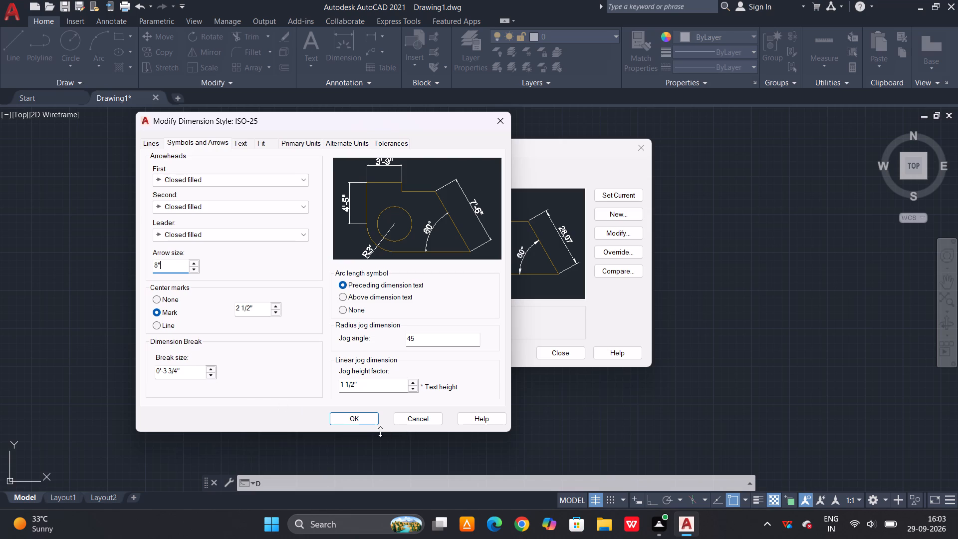
click(361, 419)
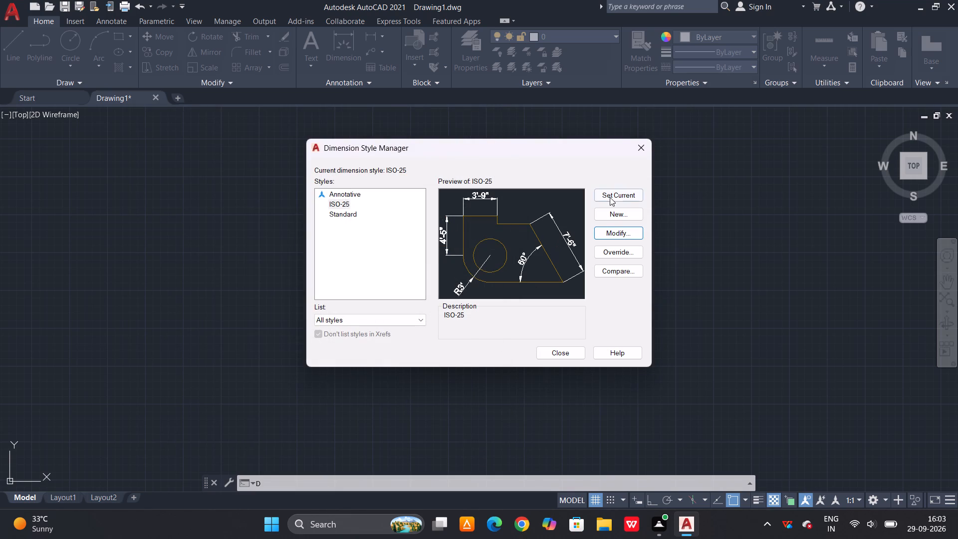
click(610, 197)
click(564, 354)
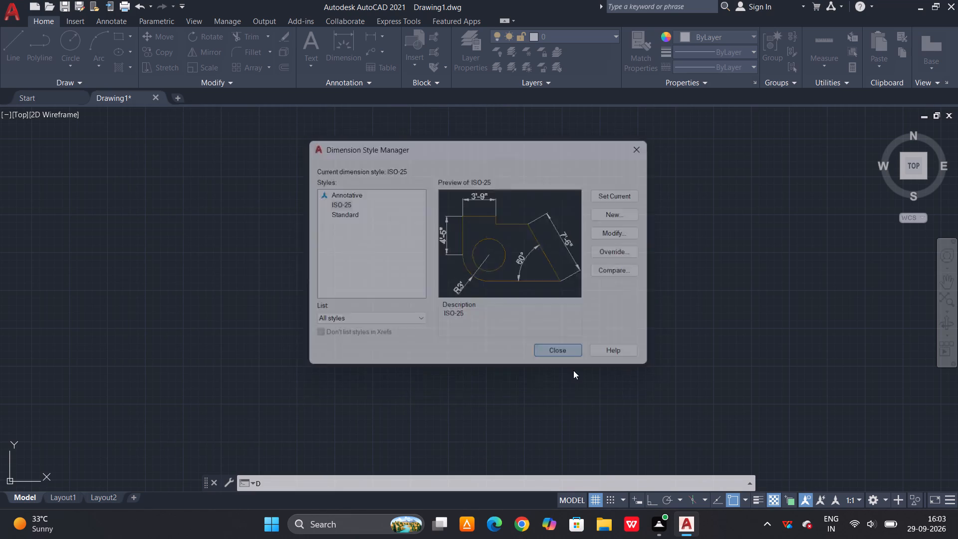
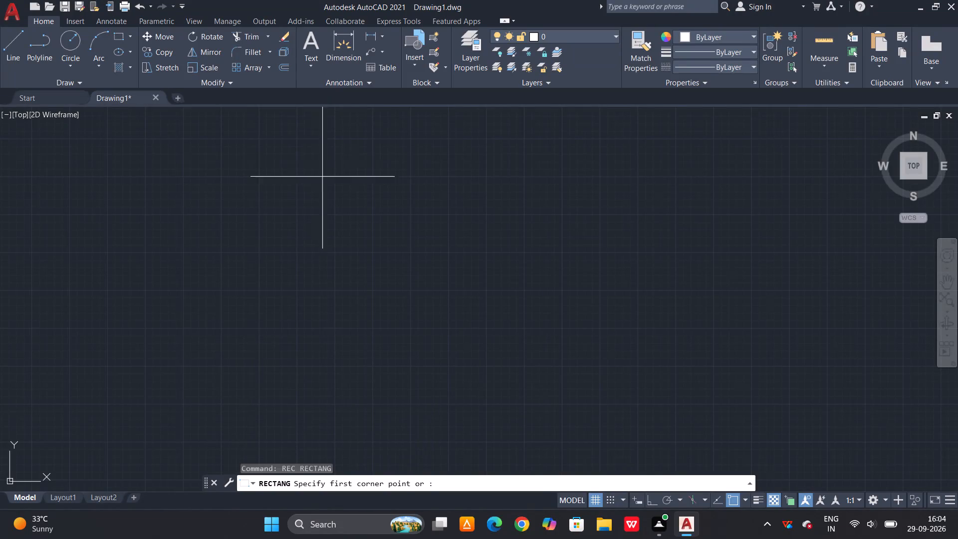
Draw a 32' by 40' rectangle as the outer outline of the plan.
click(290, 177)
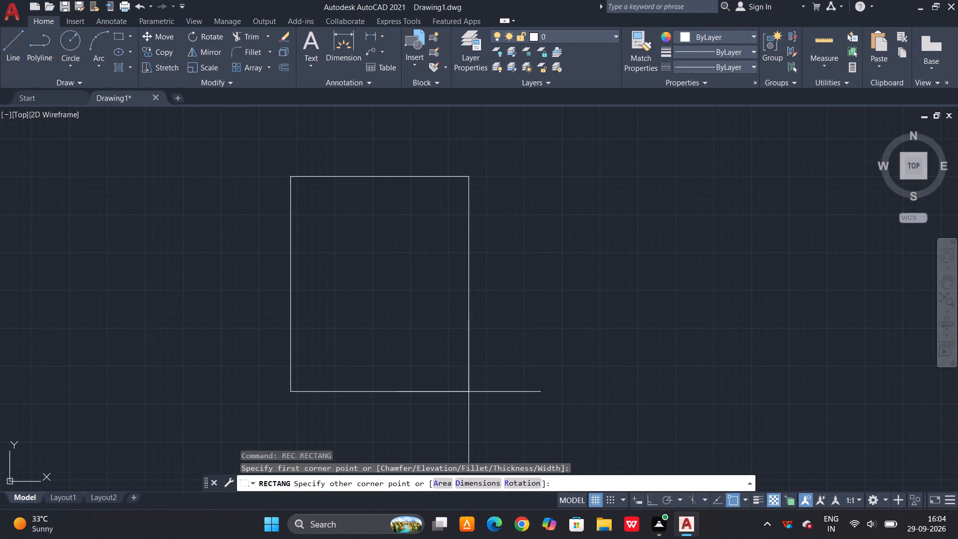
key(3)
text(2')
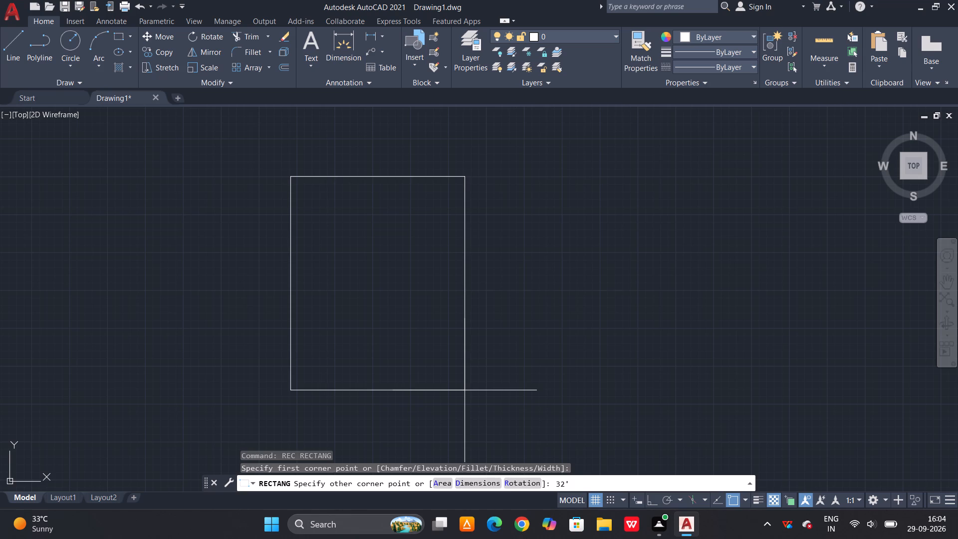
key(BackSpace)
key(BackSpace)
key(BackSpace)
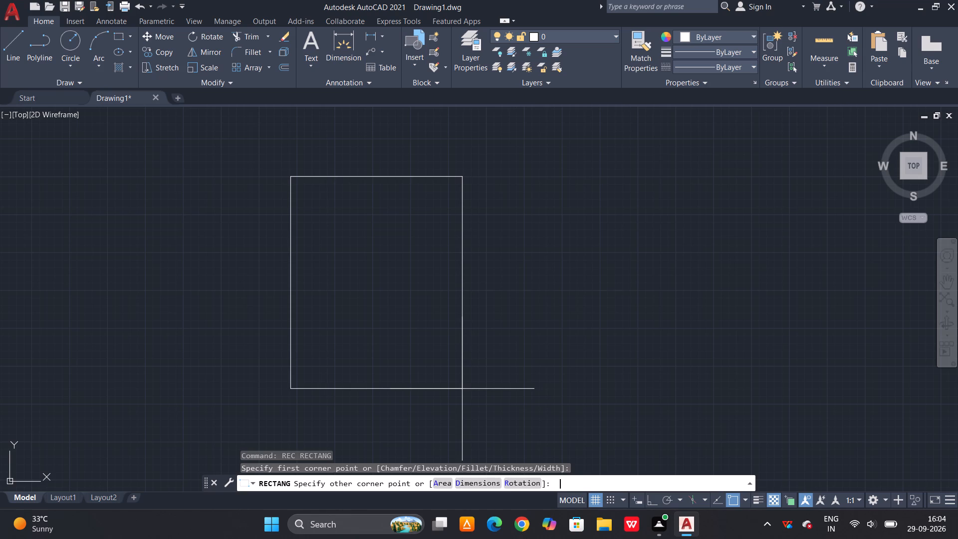
text(@32)
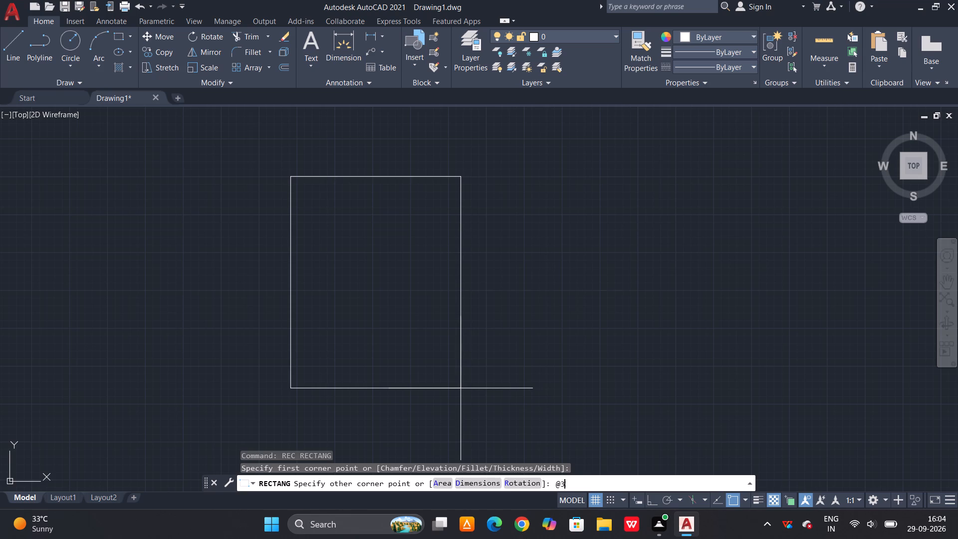
key(apostrophe)
key(comma)
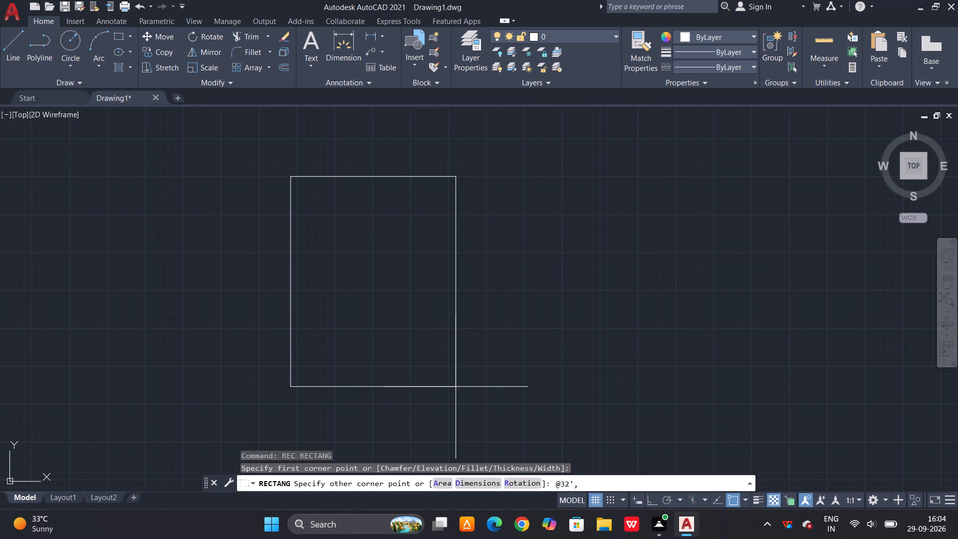
text(40')
key(Return)
scroll(435, 371, down, 2)
scroll(364, 284, up, 3)
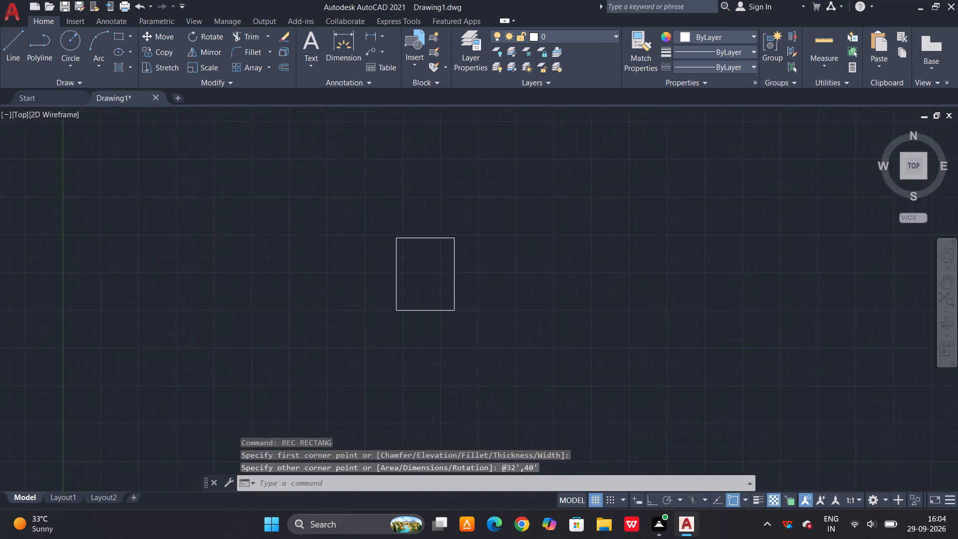
scroll(434, 253, up, 1)
key(Escape)
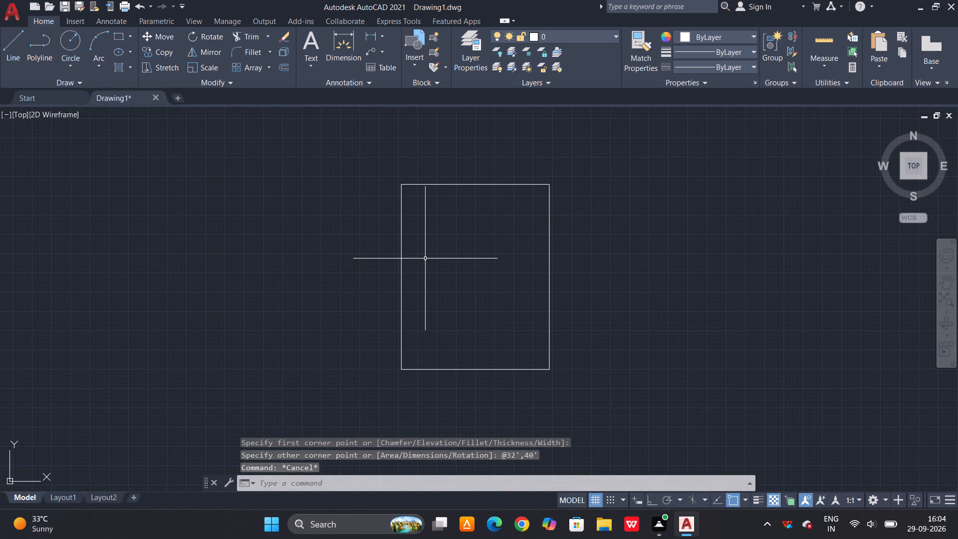
Offset the outer rectangle 9" inward to form the exterior wall thickness.
key(o)
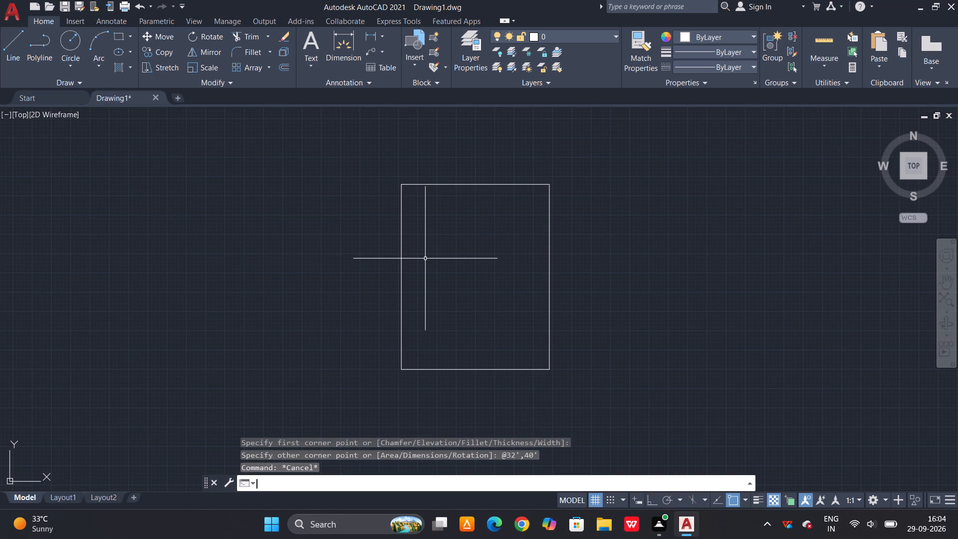
key(space)
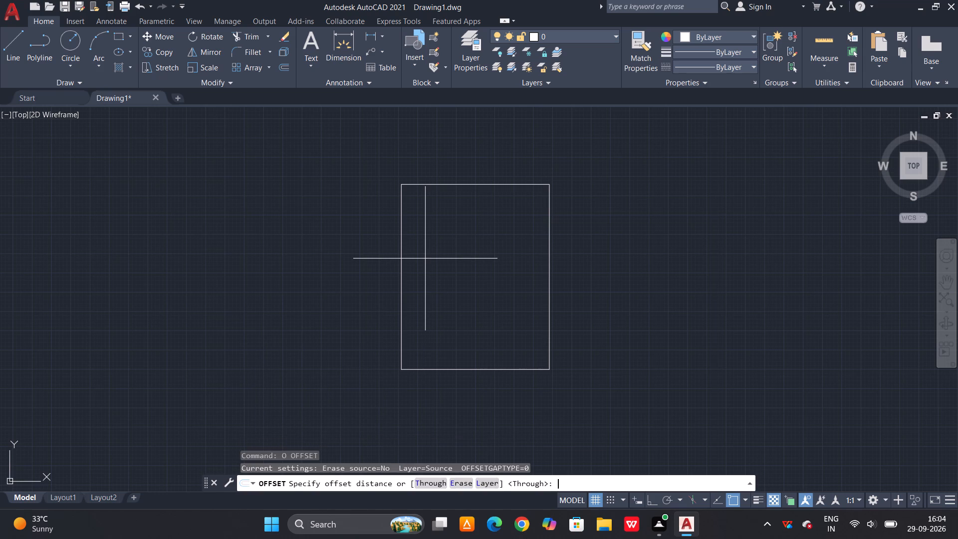
key(9)
text(")
key(space)
click(450, 184)
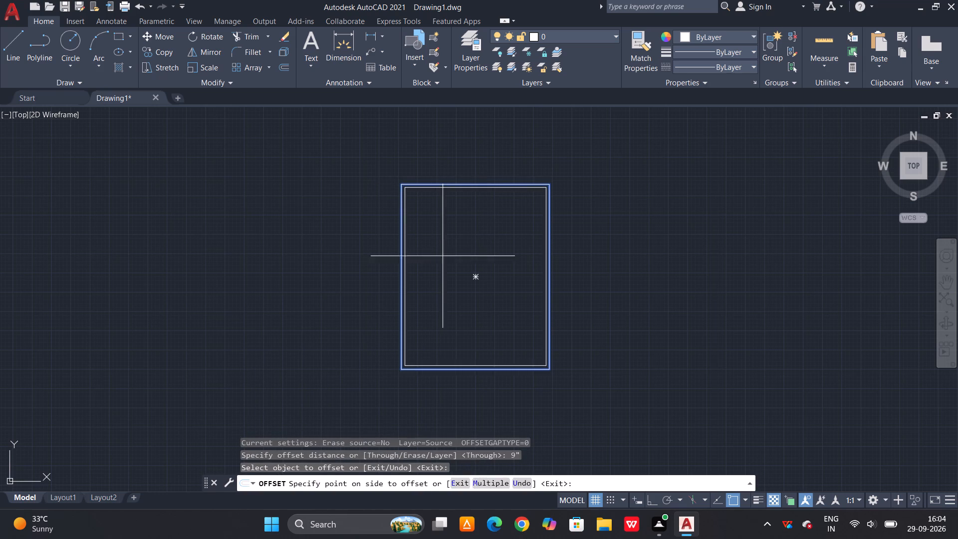
click(443, 257)
scroll(434, 175, up, 3)
key(Escape)
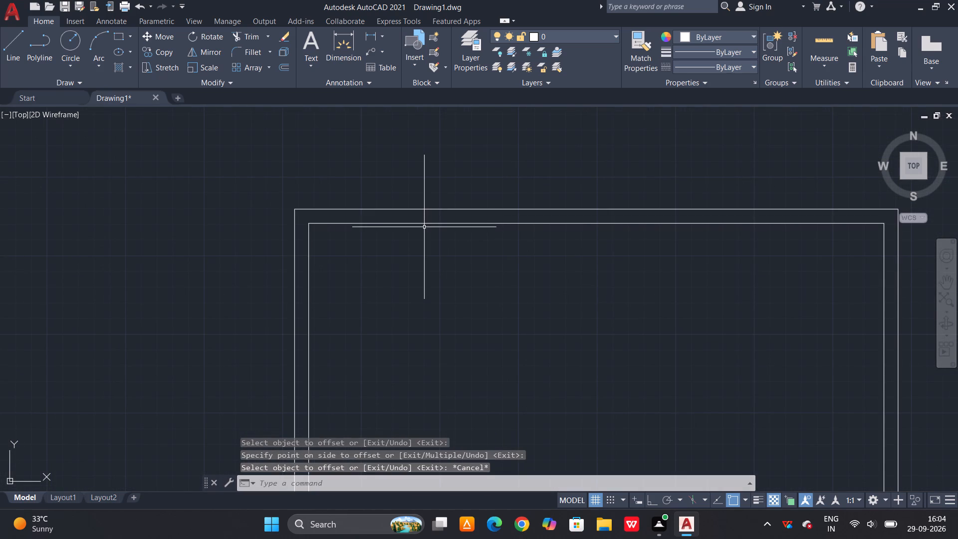
Explode the inner rectangle into separate lines.
click(424, 224)
text(x)
key(space)
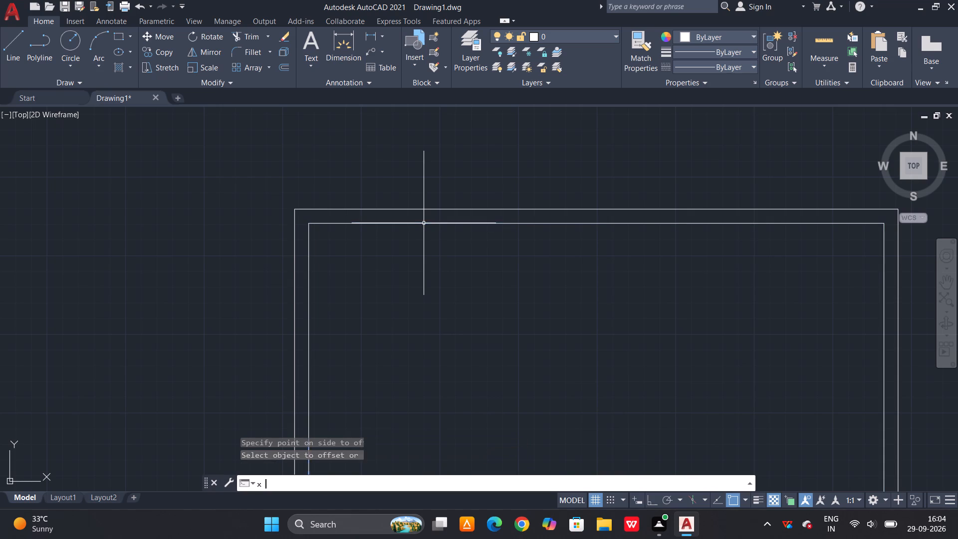
key(Escape)
Offset the inner left wall line 14' toward the inside of the plan.
text(o)
key(space)
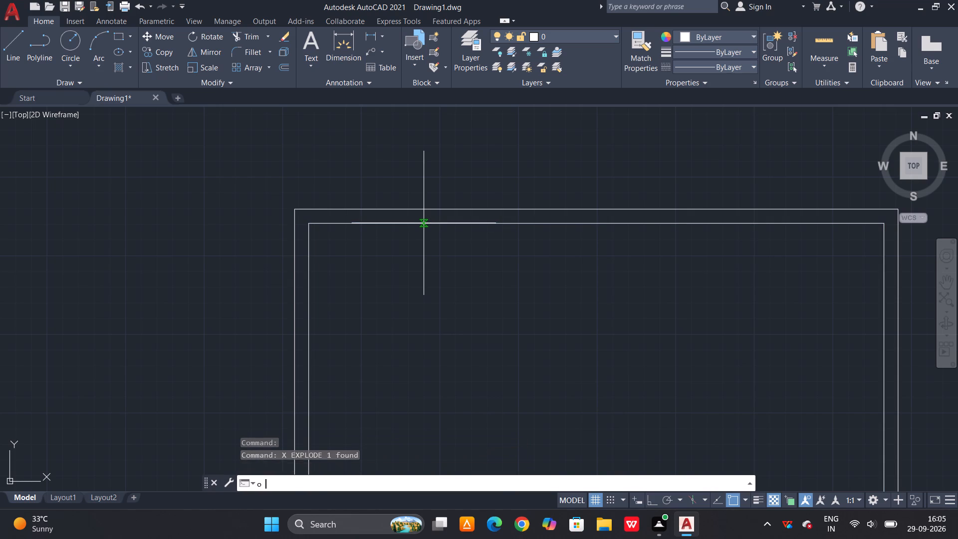
text(14')
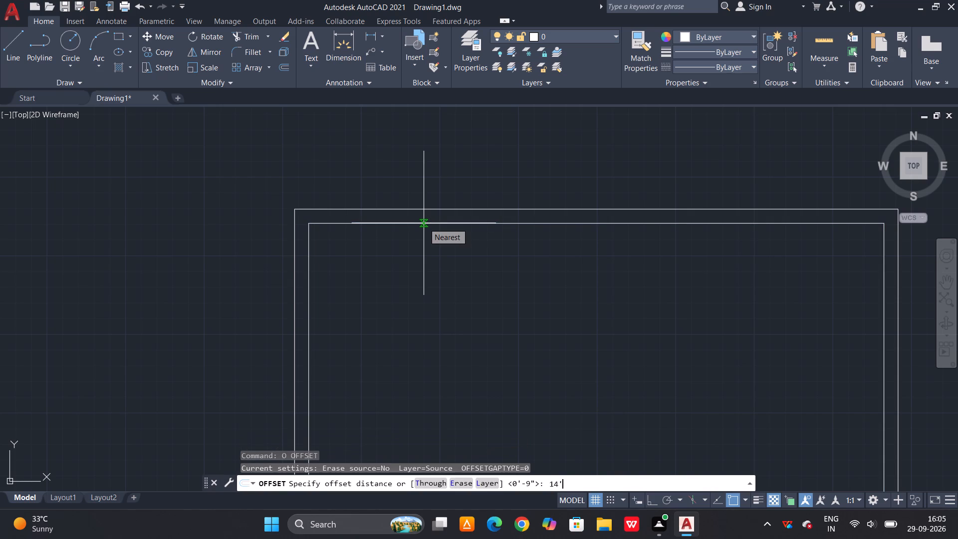
key(space)
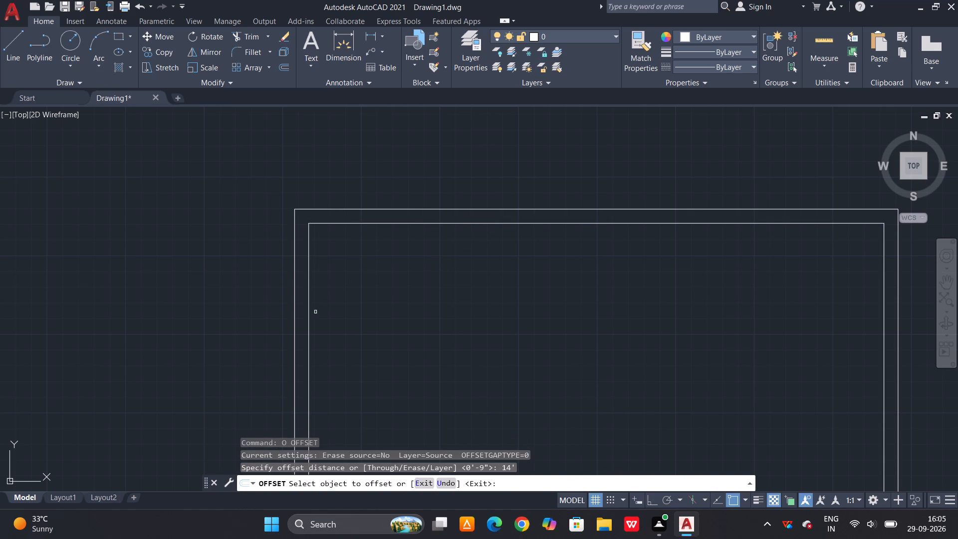
click(310, 315)
click(413, 315)
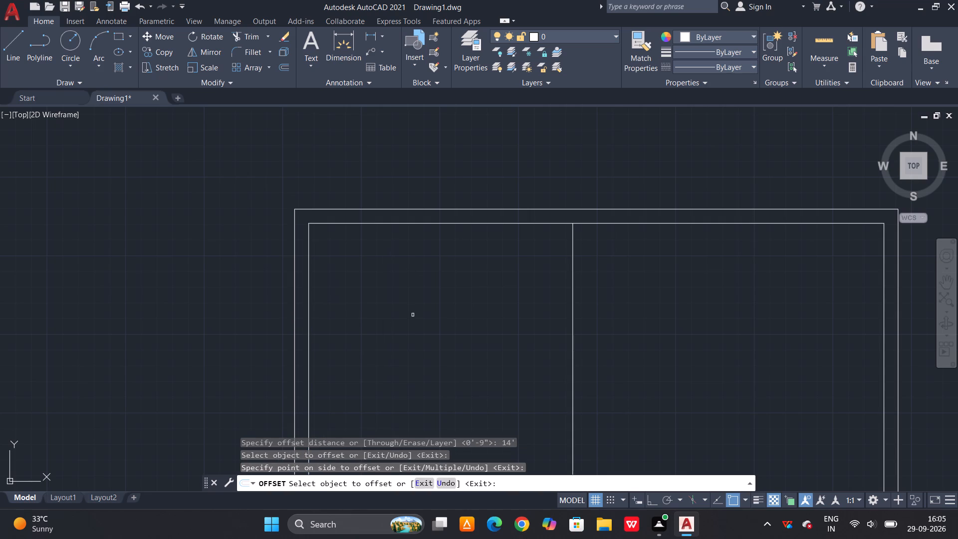
key(Escape)
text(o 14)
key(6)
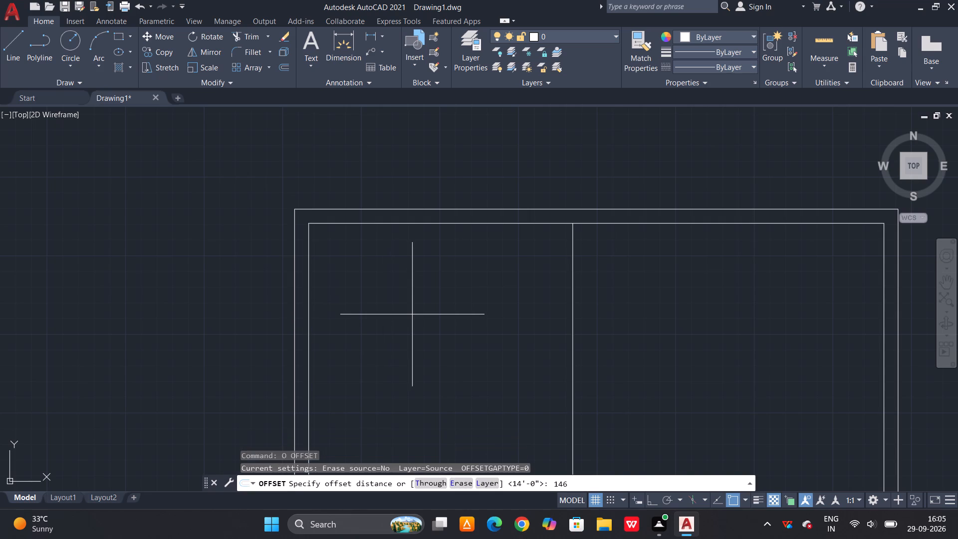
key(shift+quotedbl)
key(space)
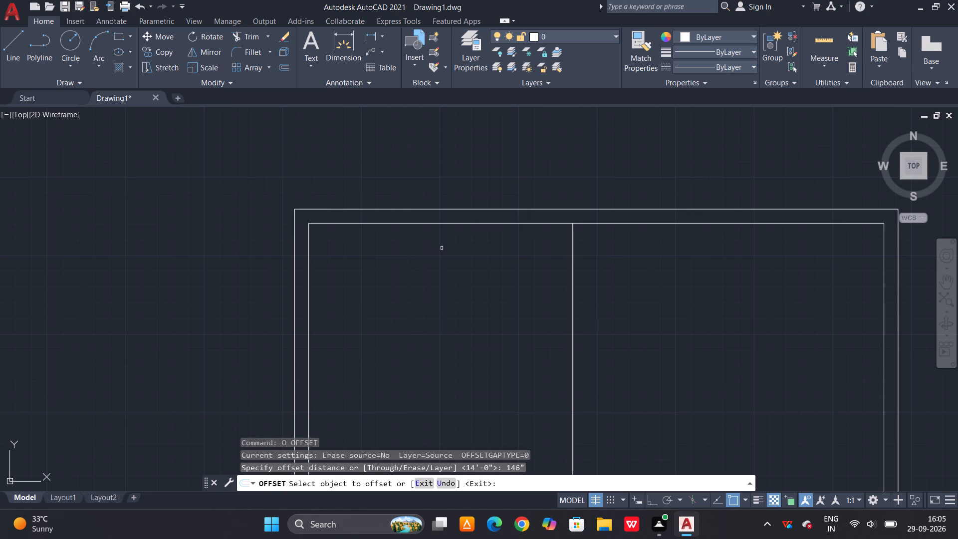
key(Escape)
Offset the inner top wall line 14'6" downward into the plan.
key(o)
key(space)
text(14'6")
key(space)
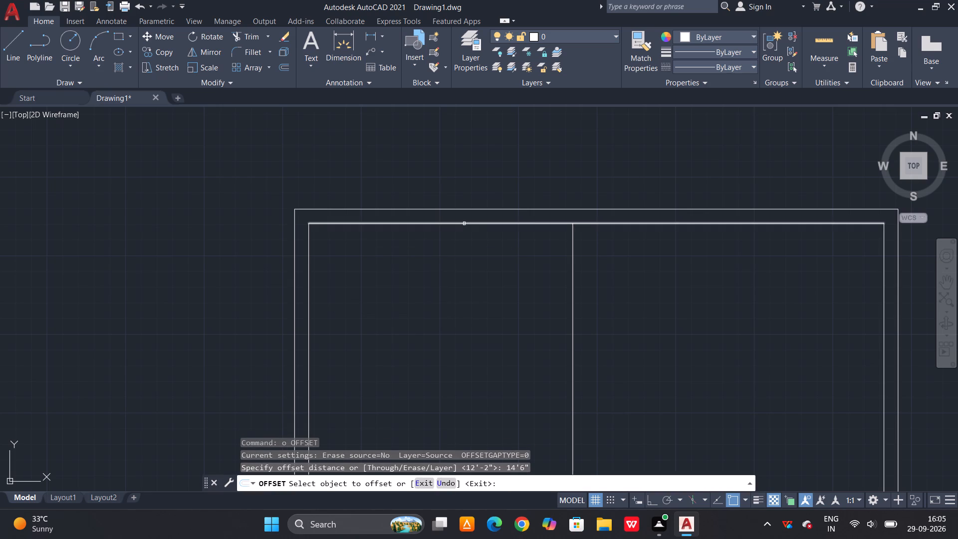
click(464, 224)
click(466, 324)
scroll(475, 284, down, 3)
scroll(518, 331, up, 2)
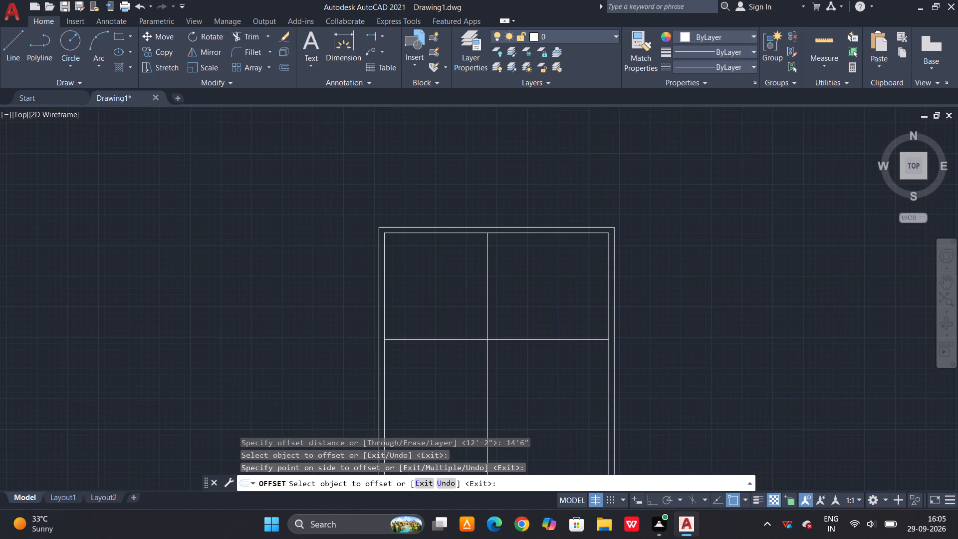
key(Escape)
key(Escape)
Offset the vertical partition line 9" to its right and the horizontal partition line 9" downward to give both partitions wall thickness.
key(o)
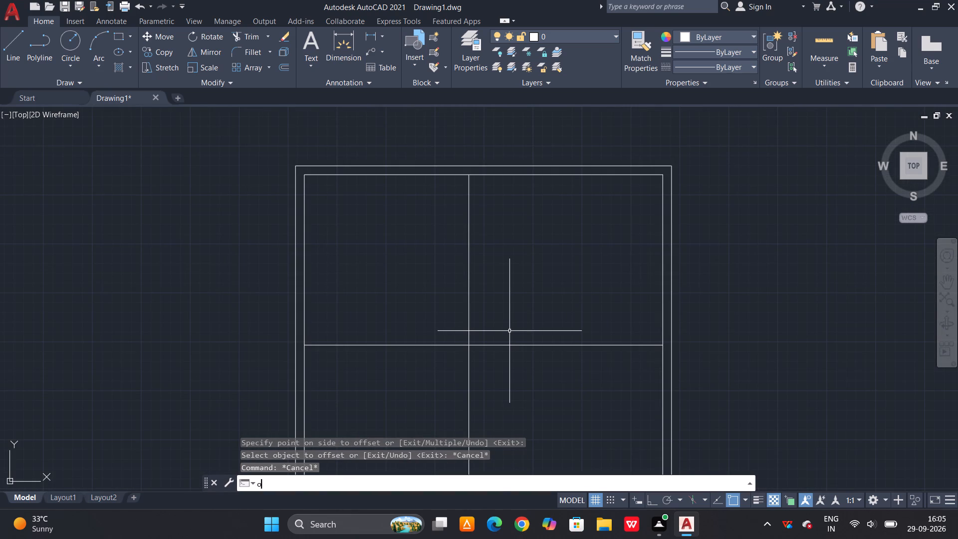
key(space)
key(9)
text(")
key(space)
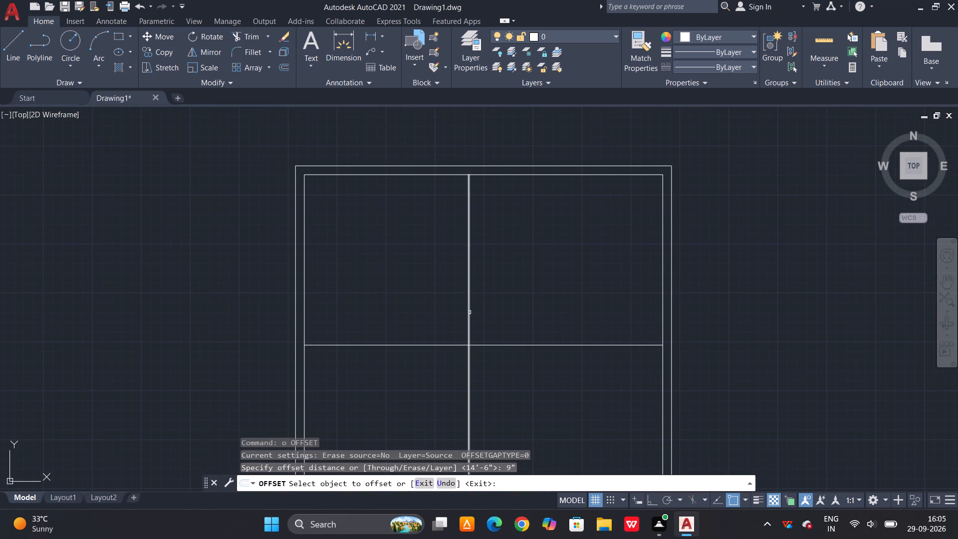
click(470, 312)
click(496, 314)
click(488, 343)
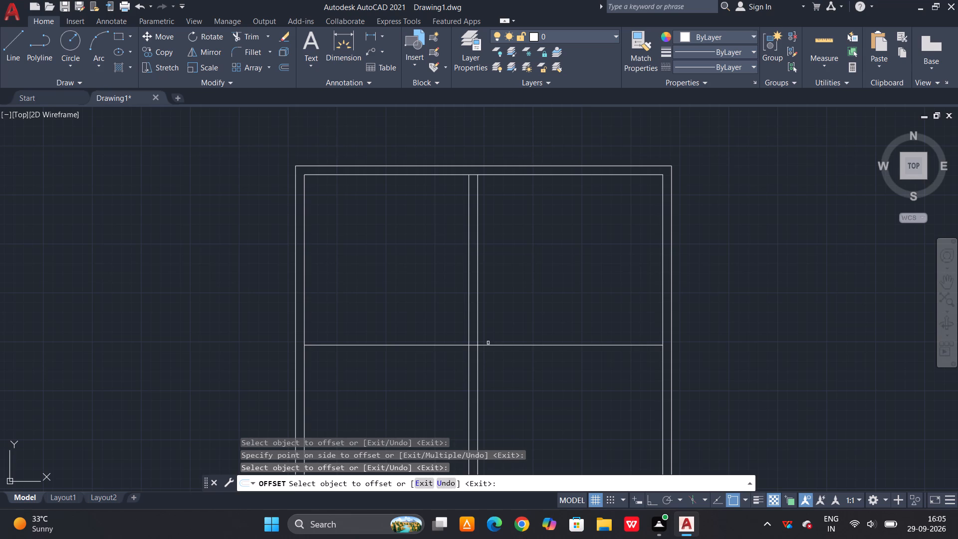
click(488, 344)
click(487, 390)
key(Escape)
key(Escape)
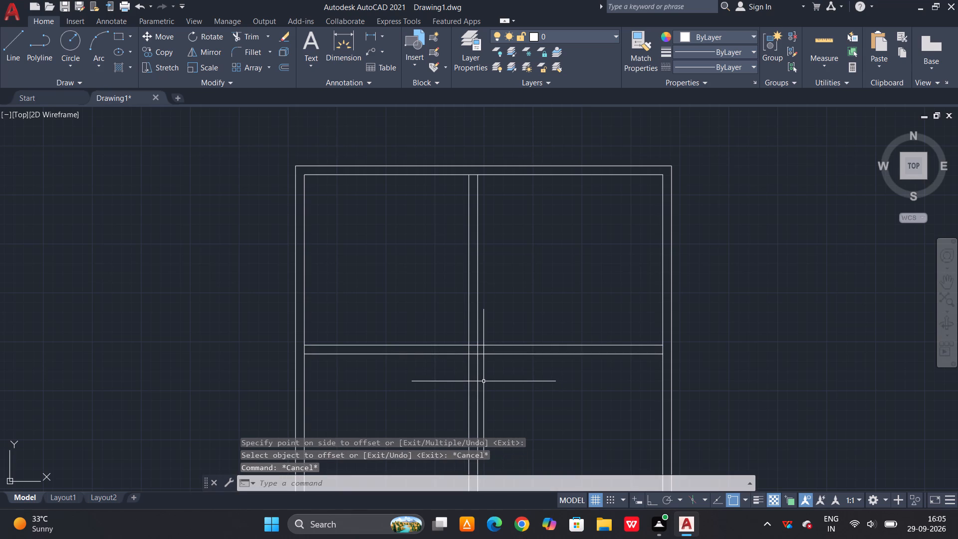
Trim both horizontal partition lines where they extend right of the vertical partition wall.
text(tr)
key(space)
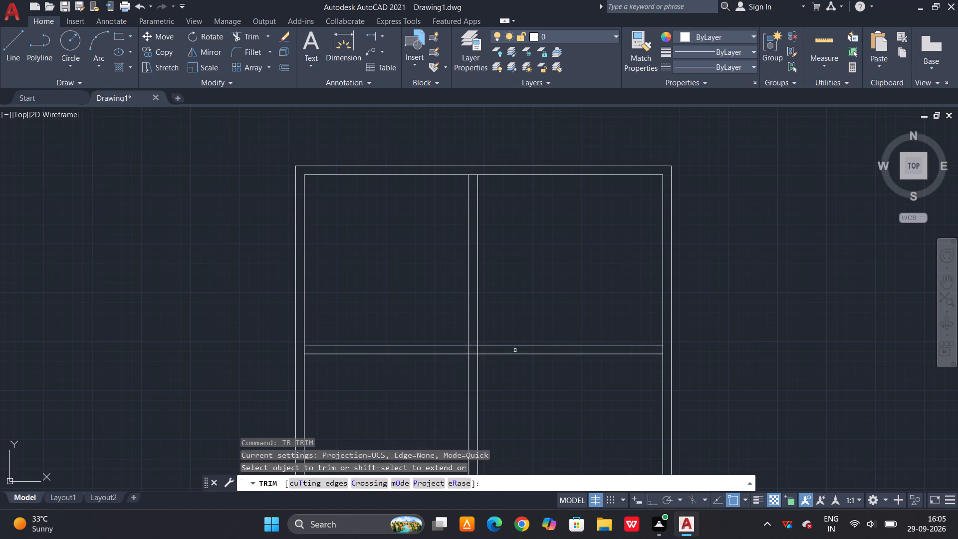
key(space)
drag(527, 328, 527, 336)
click(514, 375)
key(Escape)
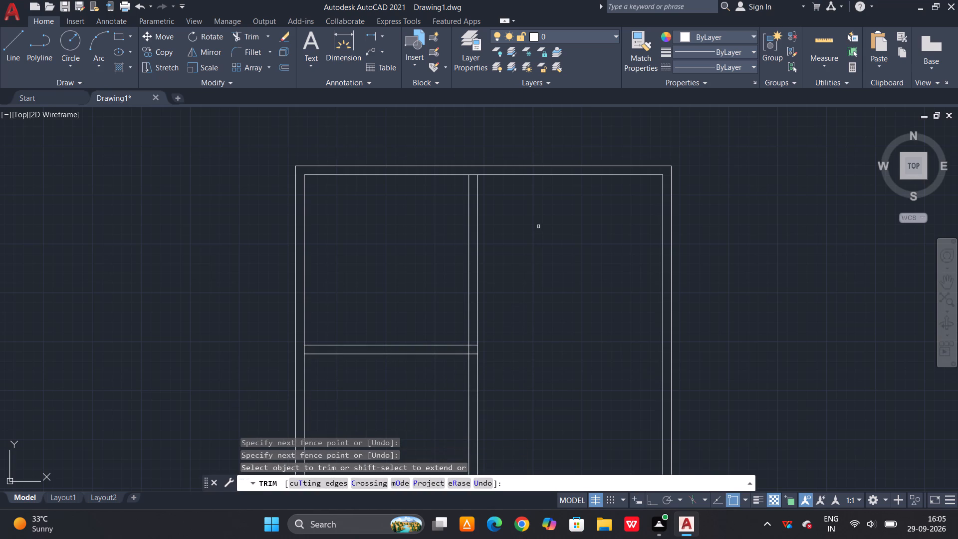
key(Escape)
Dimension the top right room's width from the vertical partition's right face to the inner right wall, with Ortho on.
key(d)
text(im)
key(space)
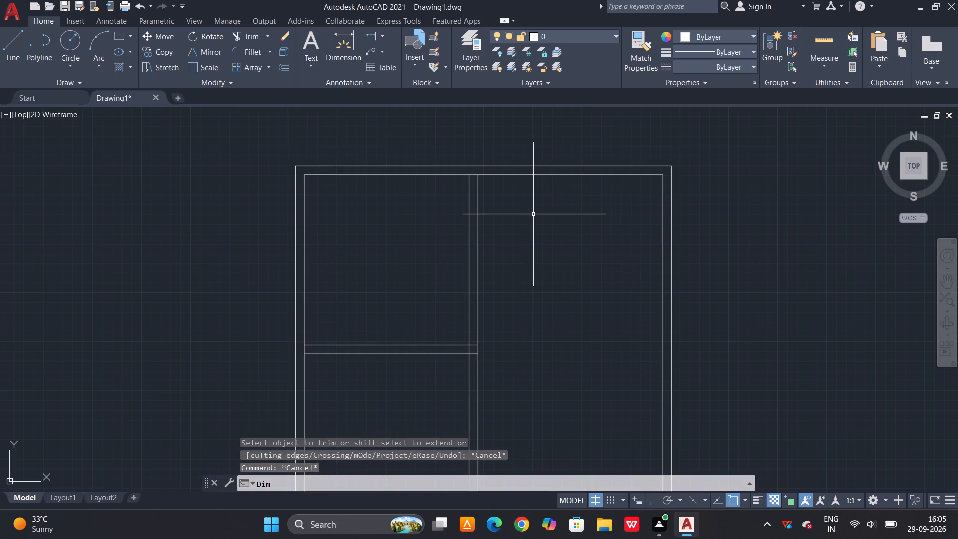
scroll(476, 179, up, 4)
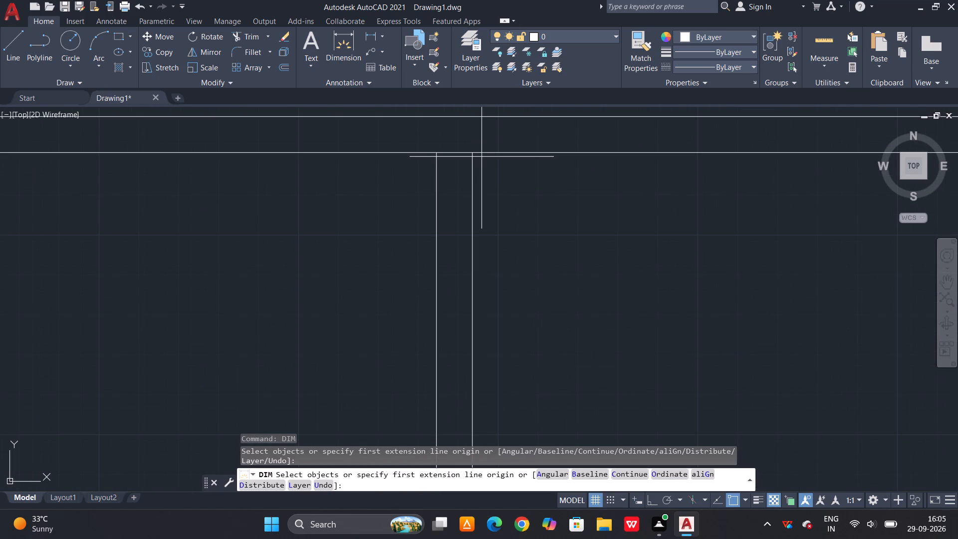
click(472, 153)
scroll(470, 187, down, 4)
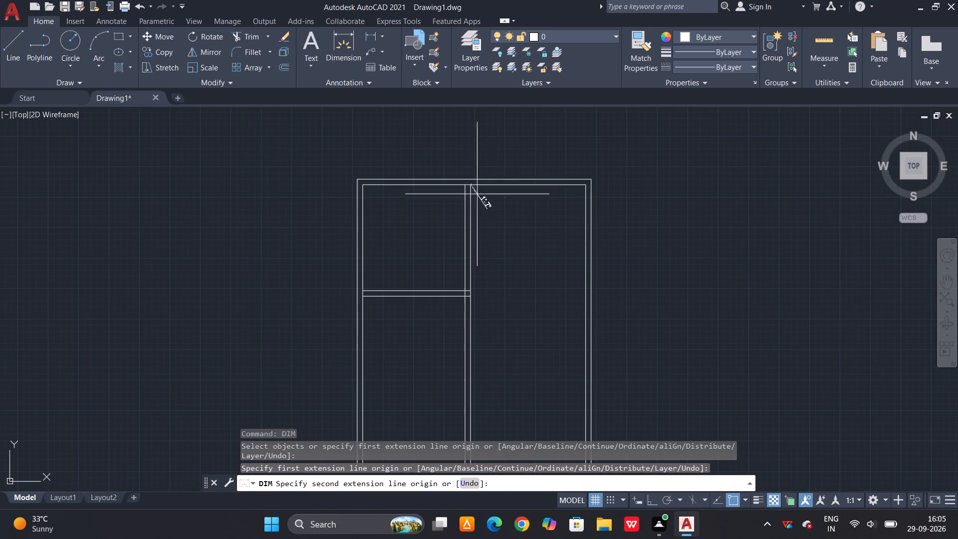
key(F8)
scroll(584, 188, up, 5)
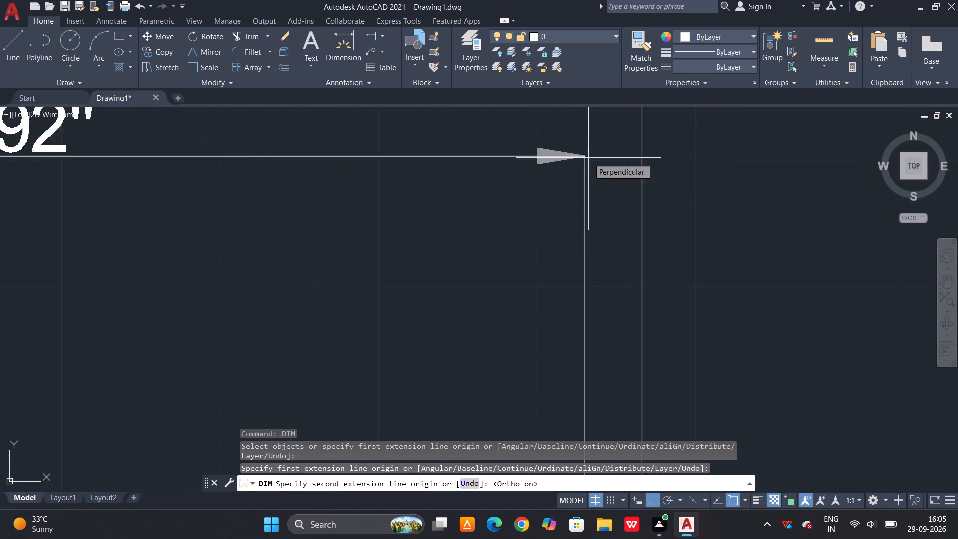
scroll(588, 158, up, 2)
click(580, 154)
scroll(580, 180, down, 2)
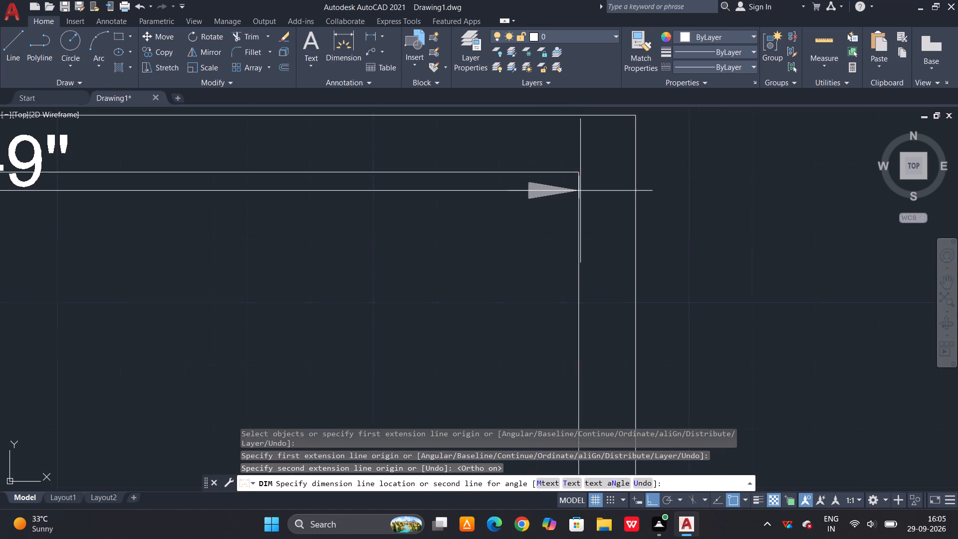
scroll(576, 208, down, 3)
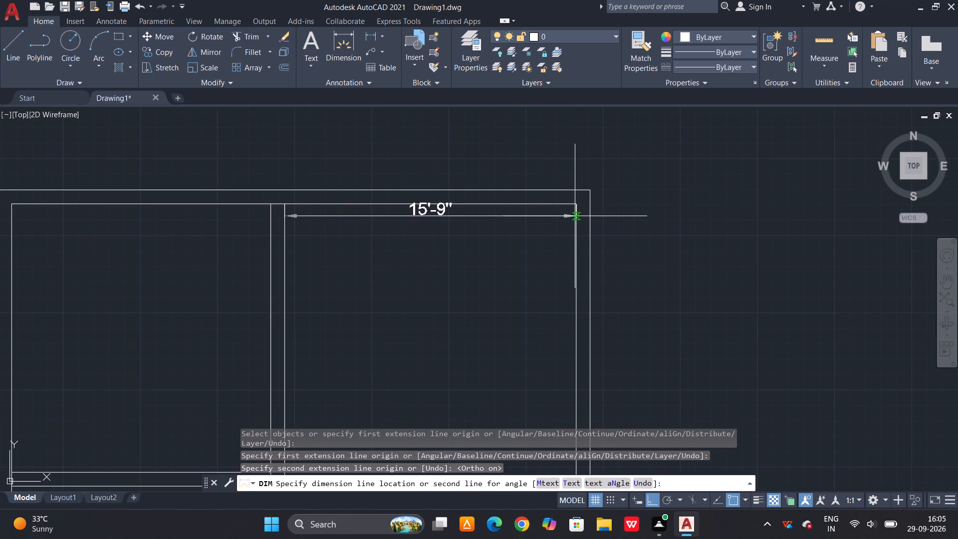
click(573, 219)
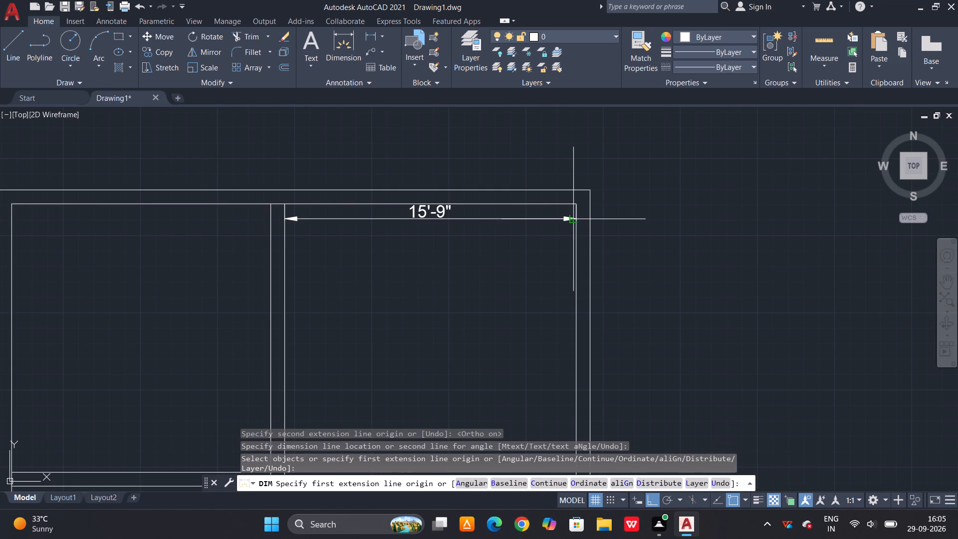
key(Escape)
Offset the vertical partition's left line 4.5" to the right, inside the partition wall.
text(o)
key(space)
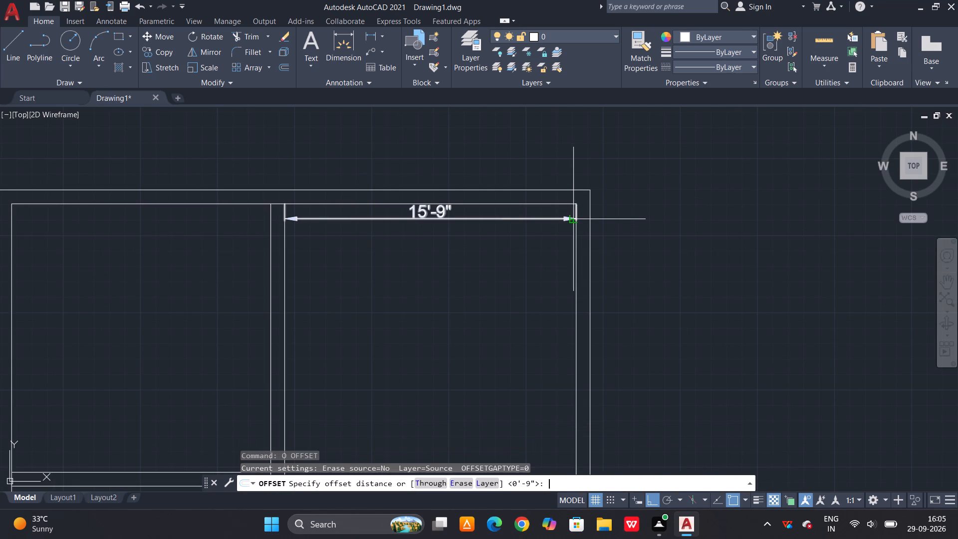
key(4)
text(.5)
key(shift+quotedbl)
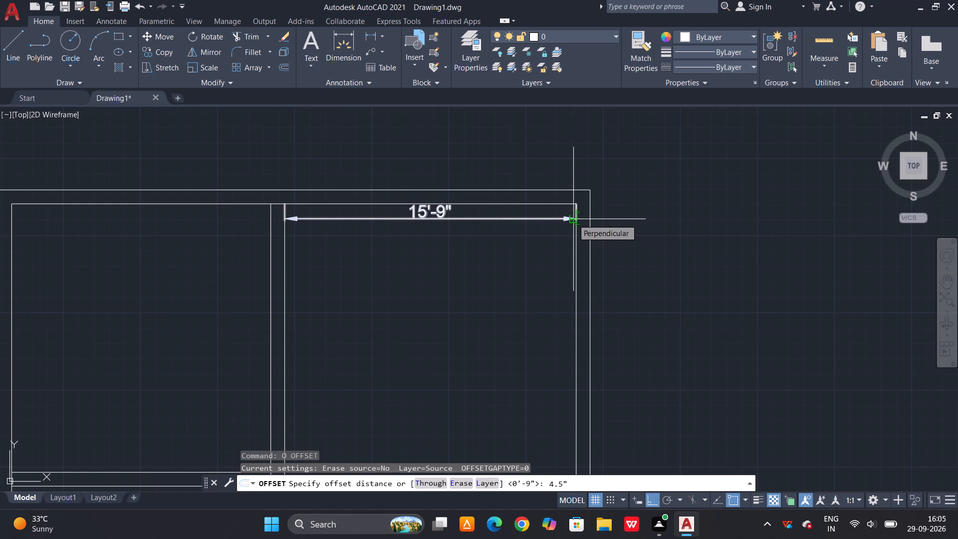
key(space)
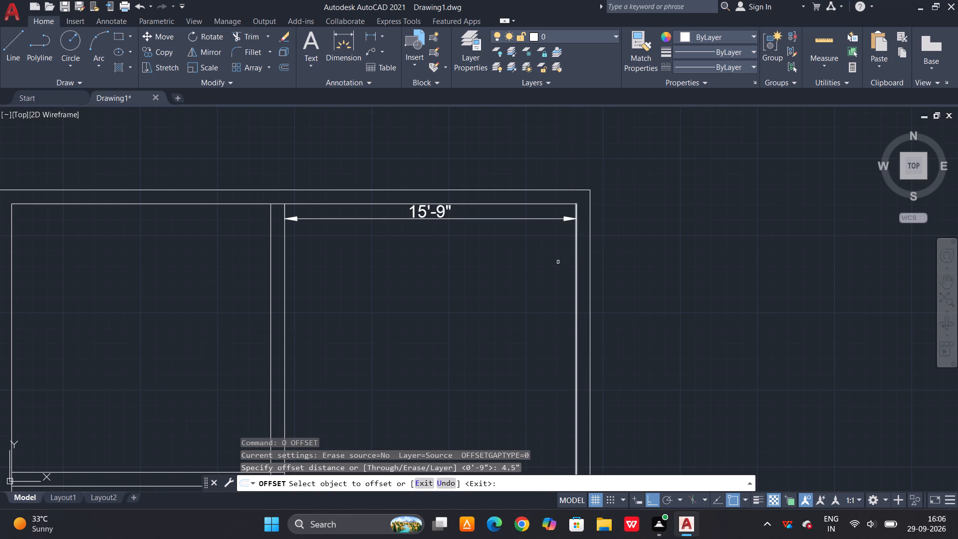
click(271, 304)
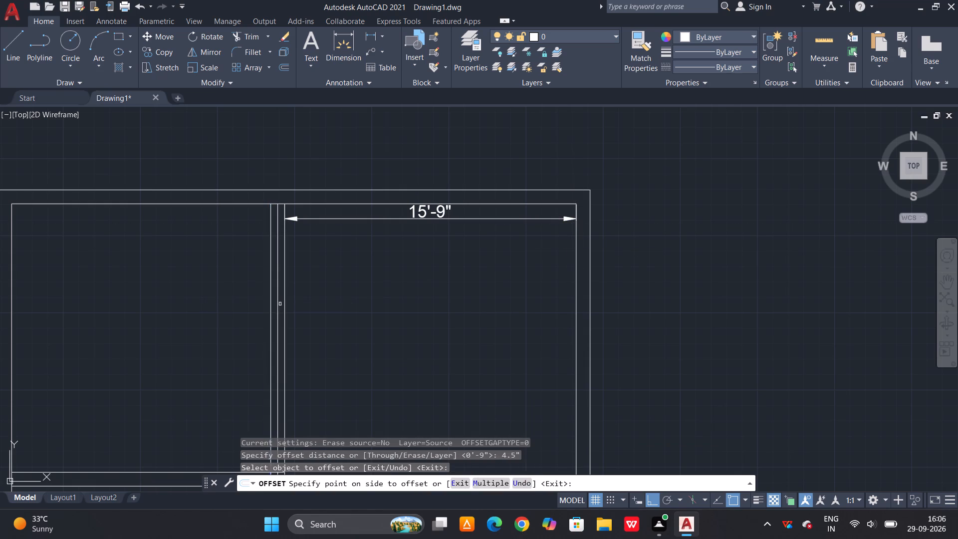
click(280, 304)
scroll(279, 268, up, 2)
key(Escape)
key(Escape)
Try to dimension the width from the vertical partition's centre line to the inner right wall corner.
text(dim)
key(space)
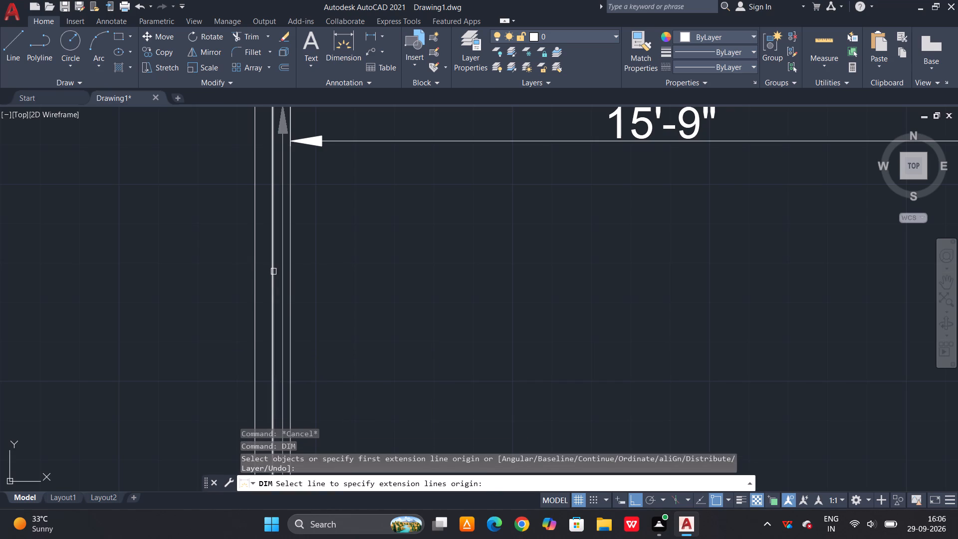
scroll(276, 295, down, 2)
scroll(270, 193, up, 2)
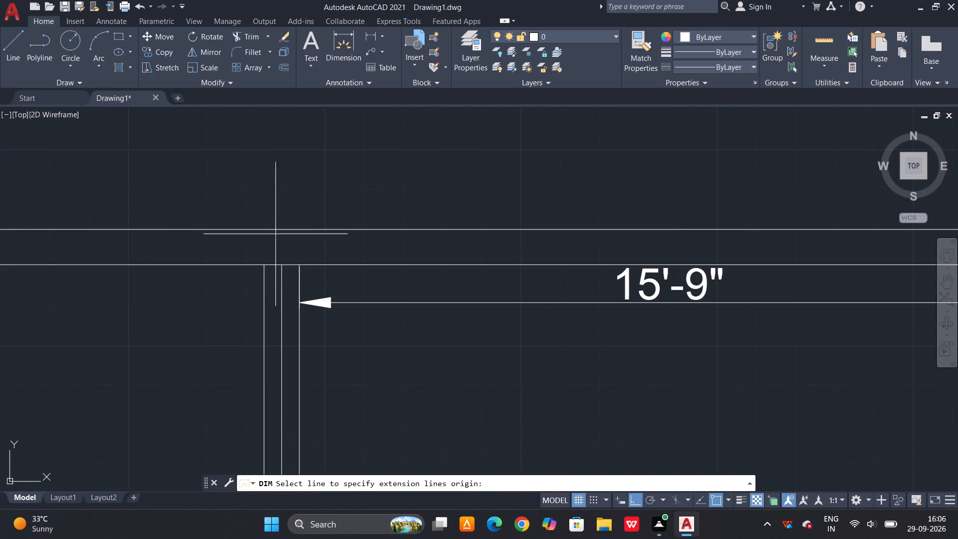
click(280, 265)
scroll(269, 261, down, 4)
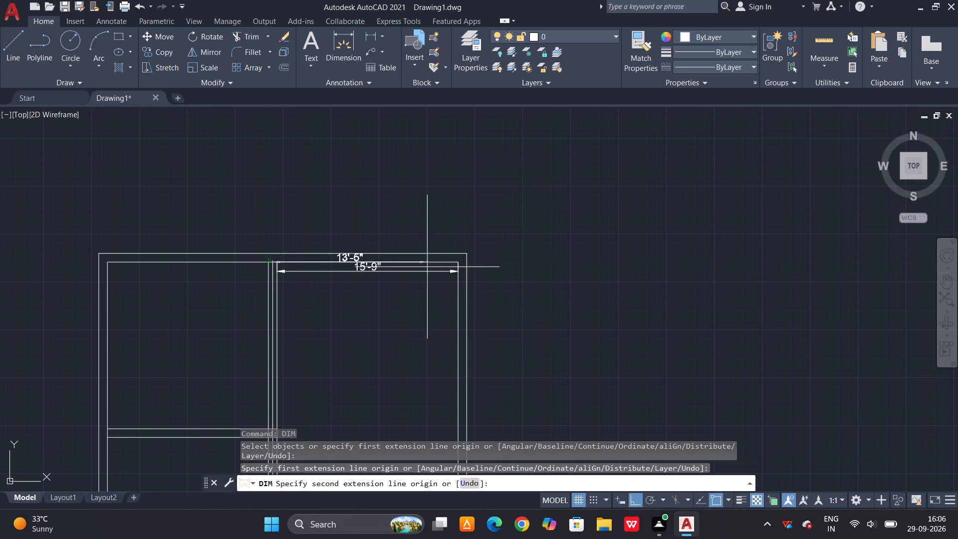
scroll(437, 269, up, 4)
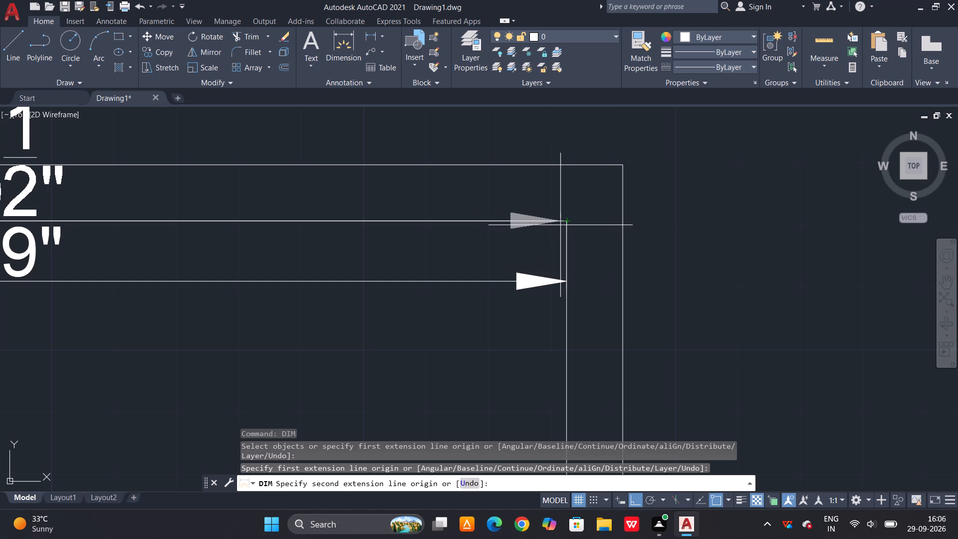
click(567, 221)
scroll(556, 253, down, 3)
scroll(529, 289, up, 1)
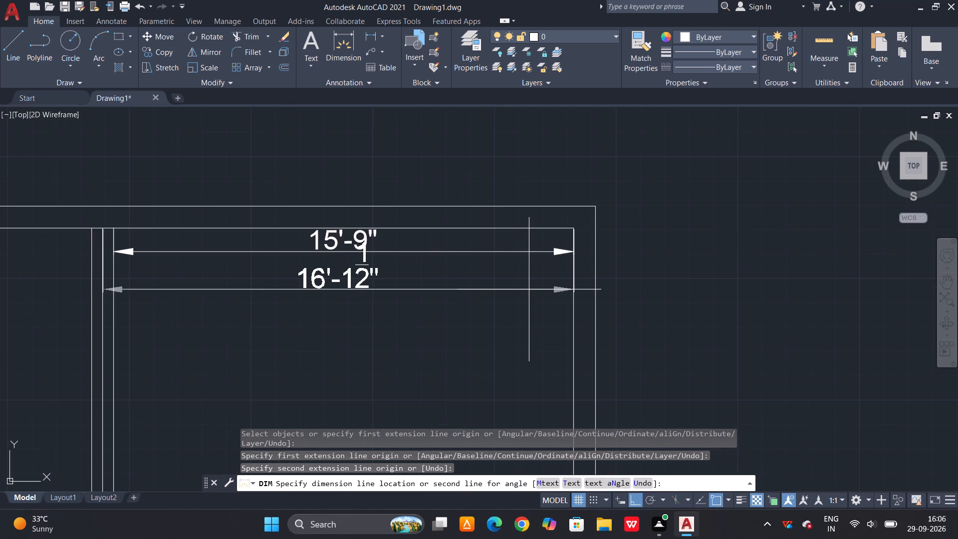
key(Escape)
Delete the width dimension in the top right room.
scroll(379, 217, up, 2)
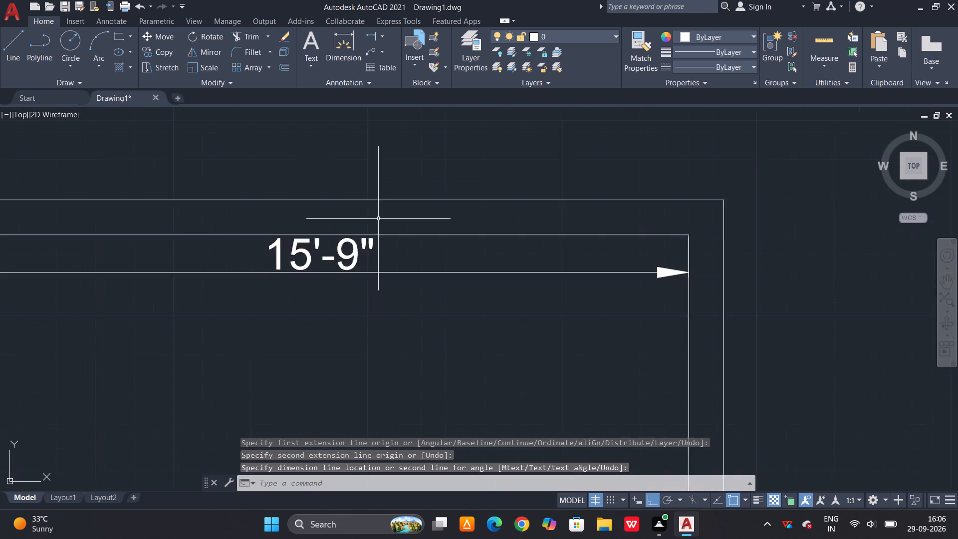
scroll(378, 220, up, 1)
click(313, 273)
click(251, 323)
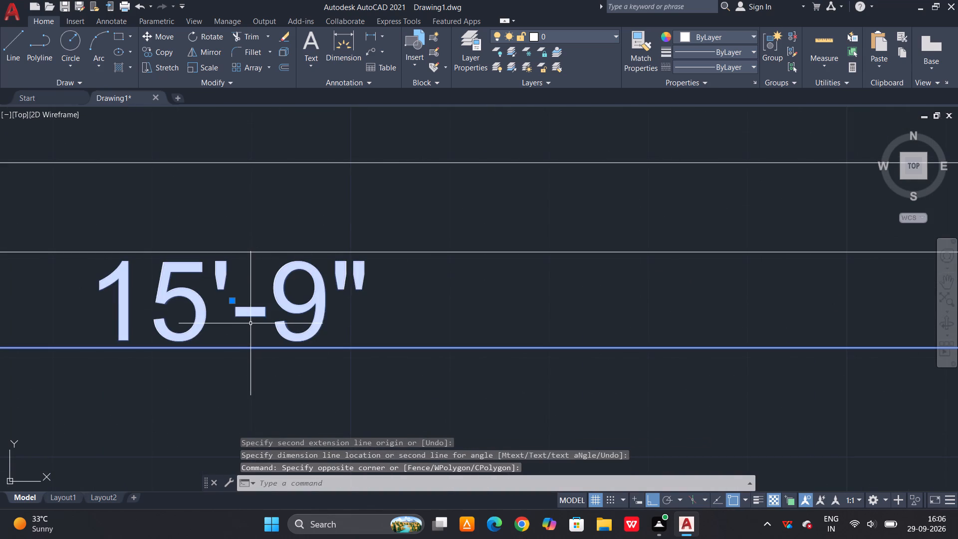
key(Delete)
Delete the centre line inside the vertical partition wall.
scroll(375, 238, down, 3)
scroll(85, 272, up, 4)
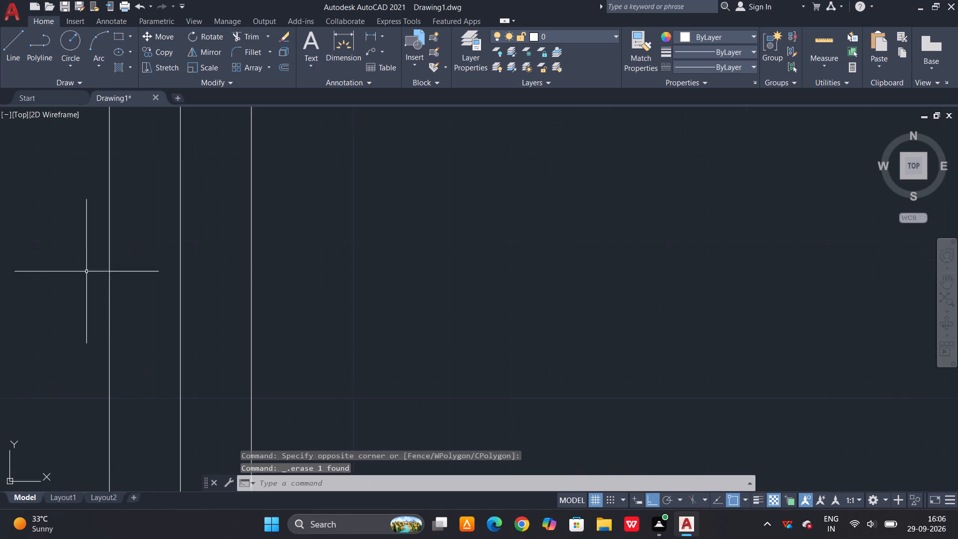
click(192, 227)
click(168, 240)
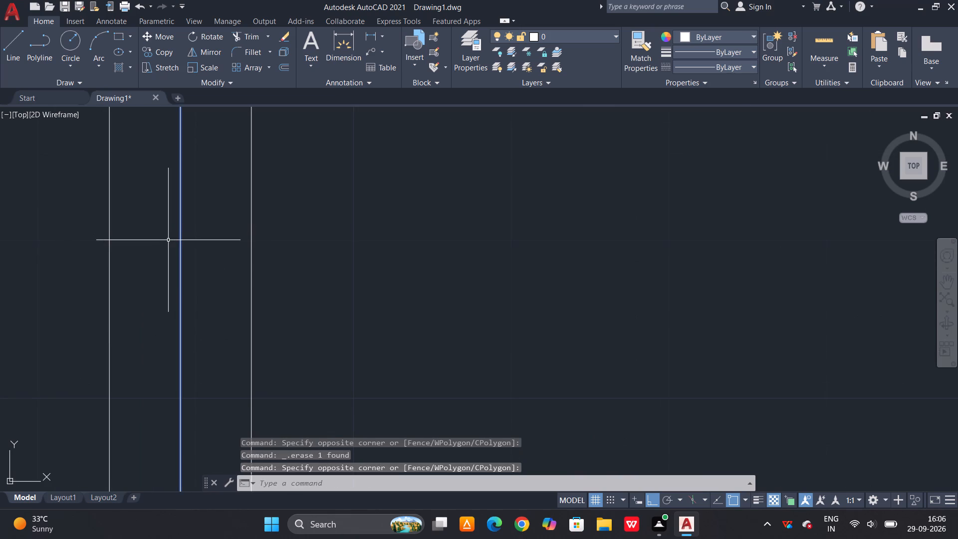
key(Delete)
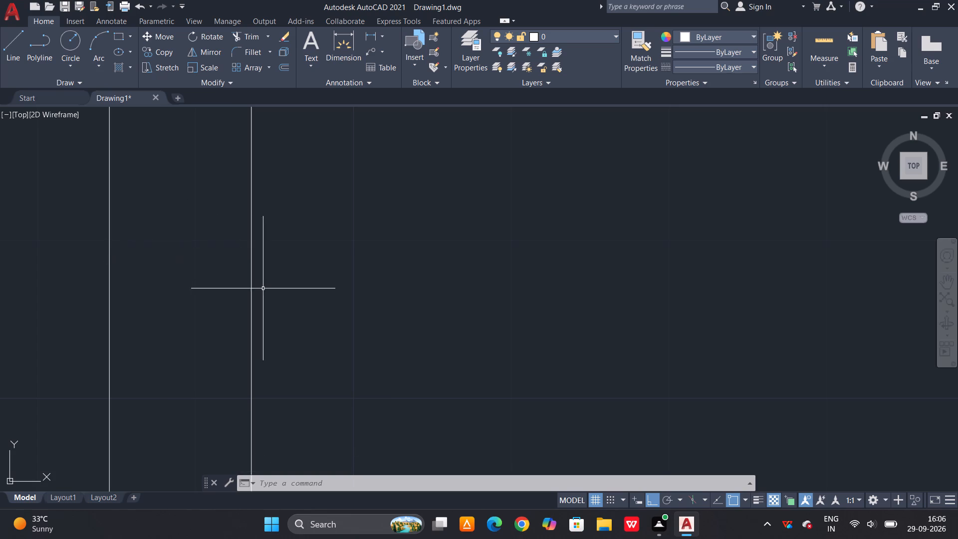
Trim the inner top wall line between the two lines of the vertical partition wall.
scroll(374, 287, down, 4)
key(Escape)
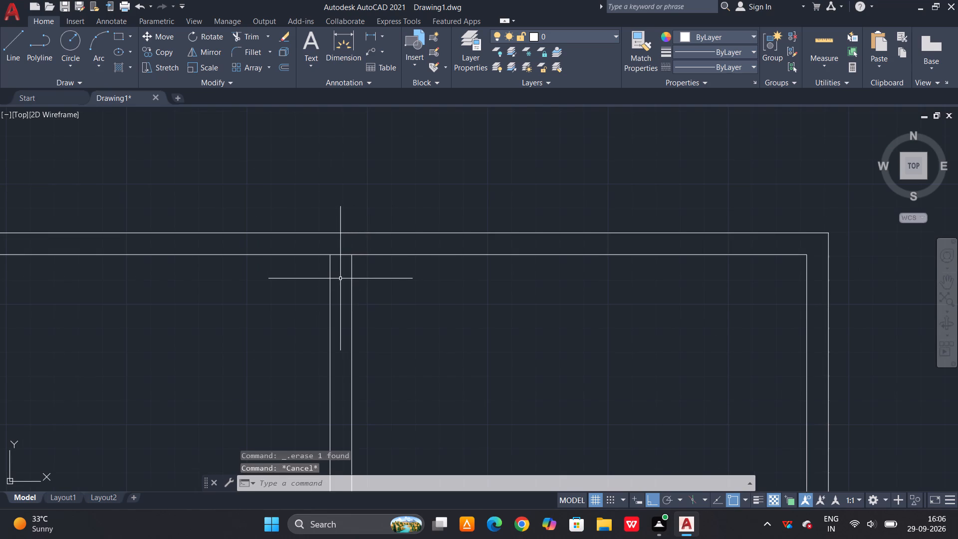
text(tr)
key(space)
key(space)
drag(339, 249, 339, 253)
click(337, 270)
key(Escape)
key(Escape)
key(Escape)
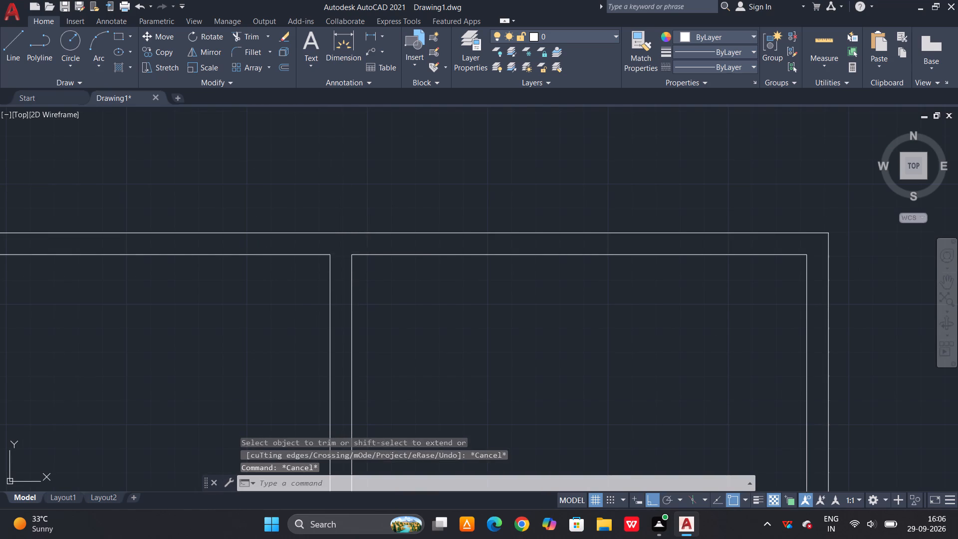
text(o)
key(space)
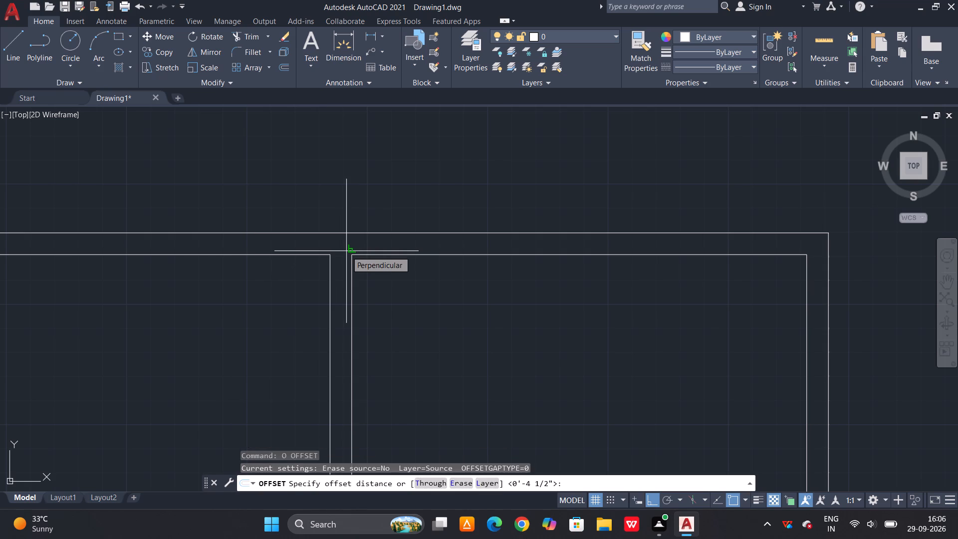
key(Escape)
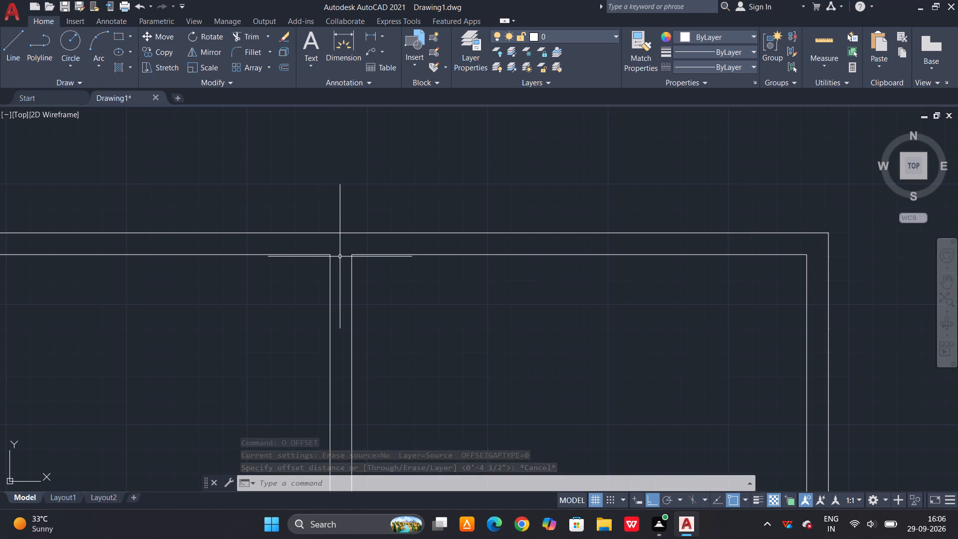
Offset the inner top wall line of the right-hand room 11' downward.
text(o 11')
key(space)
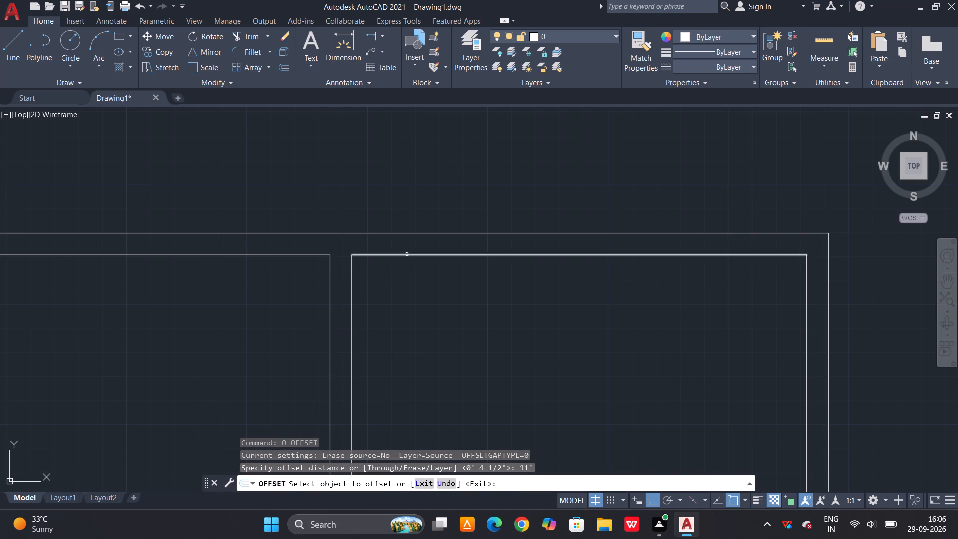
click(408, 254)
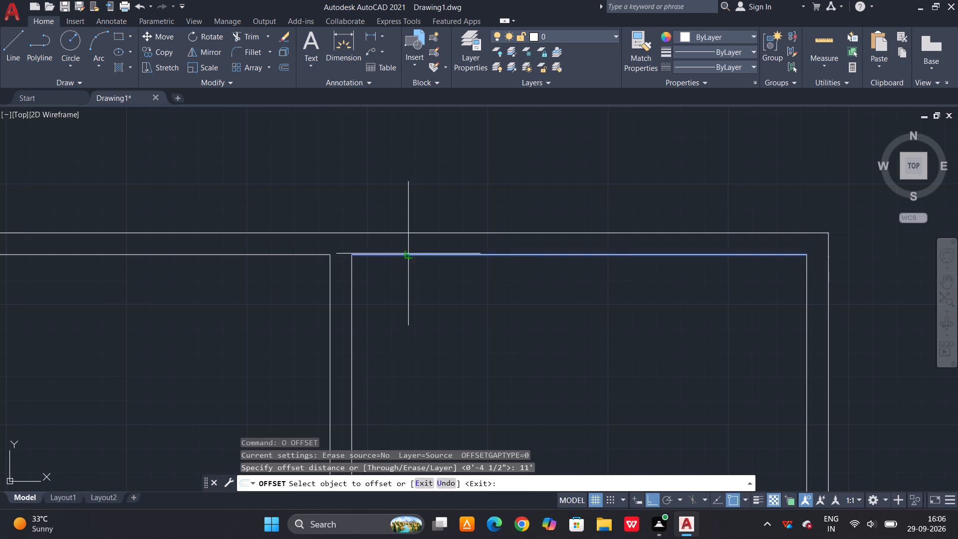
drag(426, 336, 429, 343)
scroll(437, 295, down, 3)
scroll(461, 367, up, 1)
key(Escape)
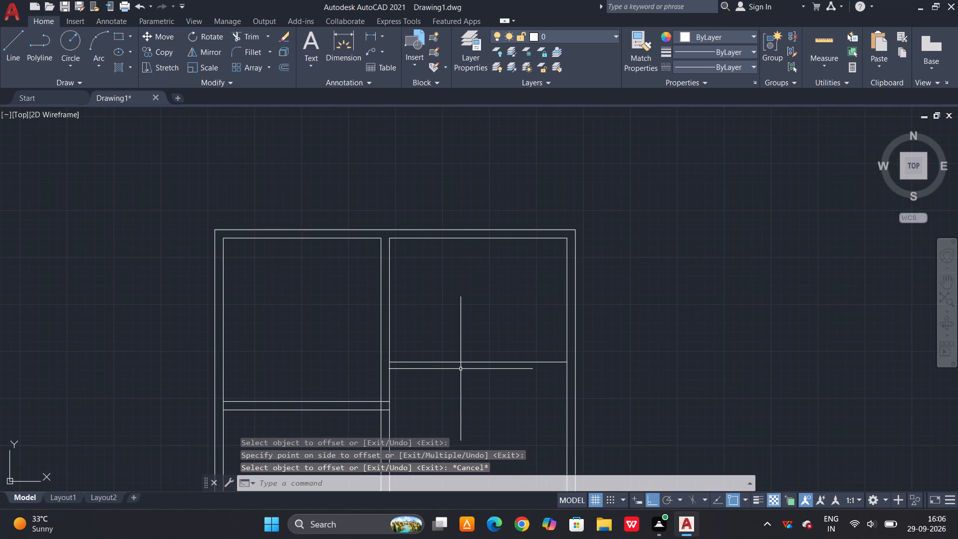
Offset the right-hand room's new horizontal partition line 9" downward to give it wall thickness.
key(o)
key(space)
text(9")
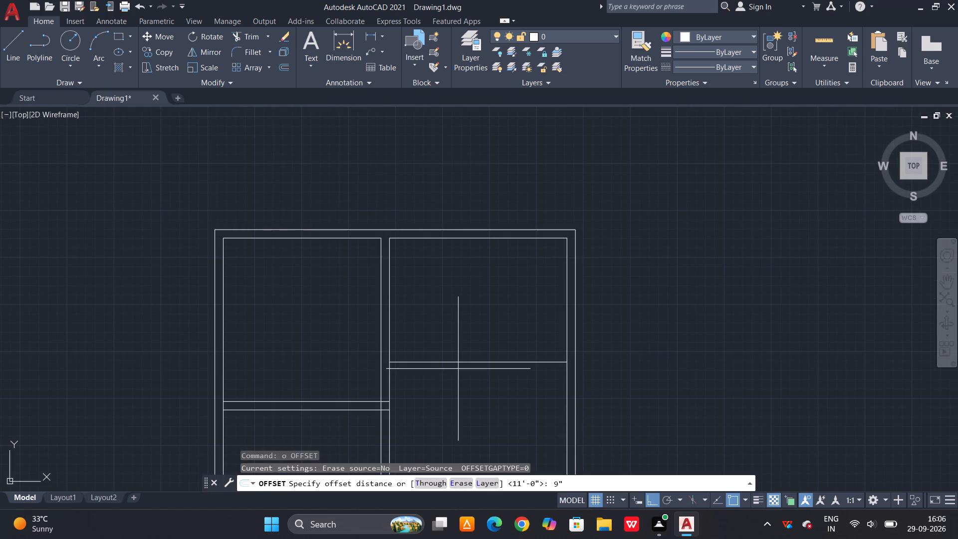
key(space)
click(471, 360)
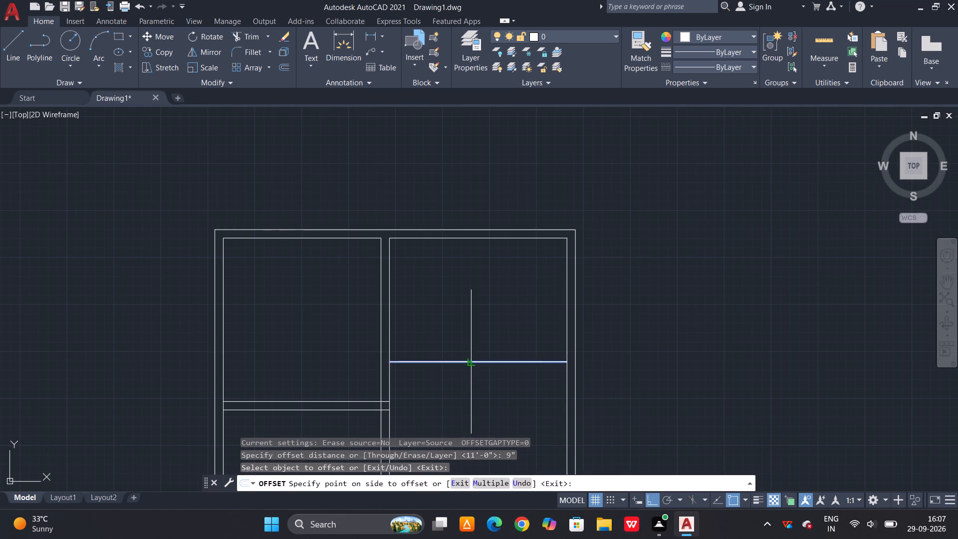
click(465, 374)
middle_drag(446, 367, 458, 279)
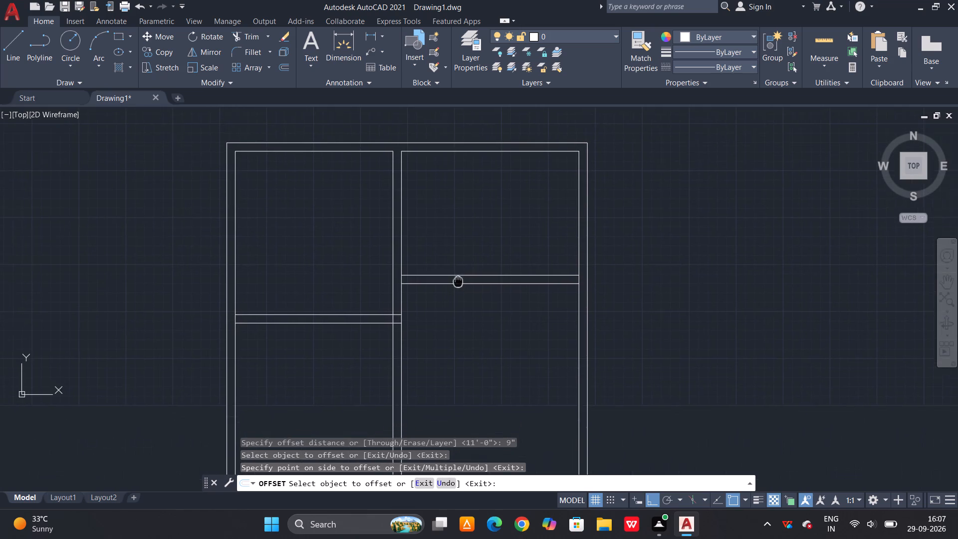
middle_drag(458, 279, 459, 276)
scroll(421, 295, up, 1)
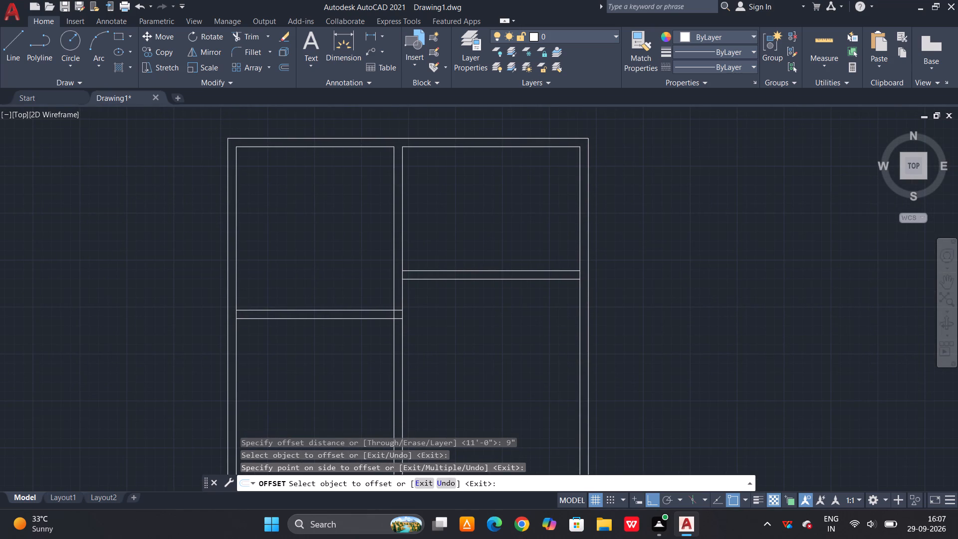
key(space)
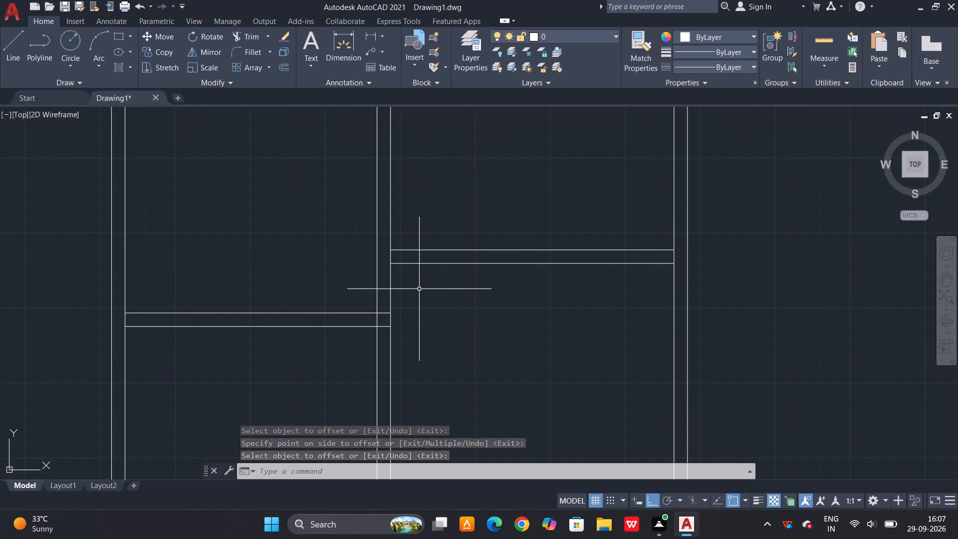
Offset the lower line of the left-hand room's horizontal partition 6' downward.
middle_drag(235, 318, 313, 227)
key(Escape)
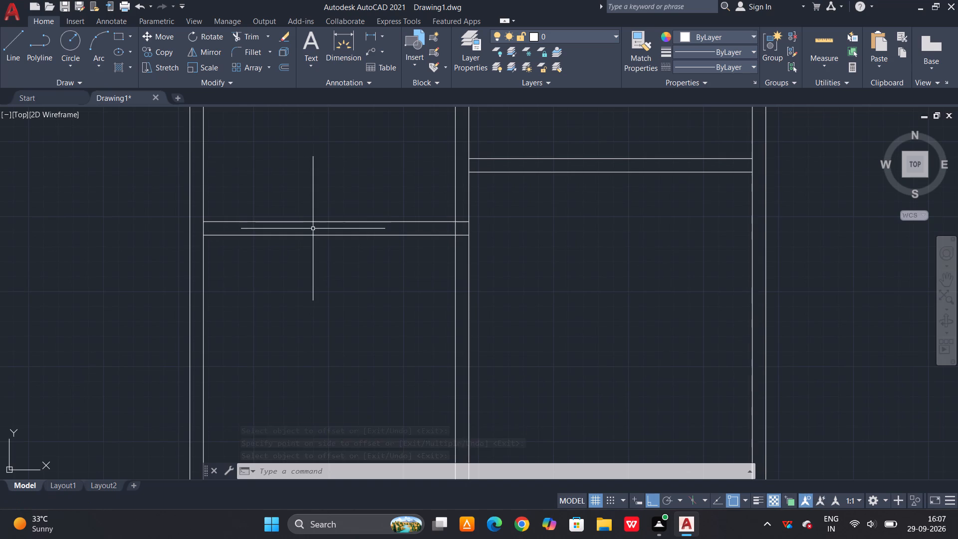
key(o)
key(space)
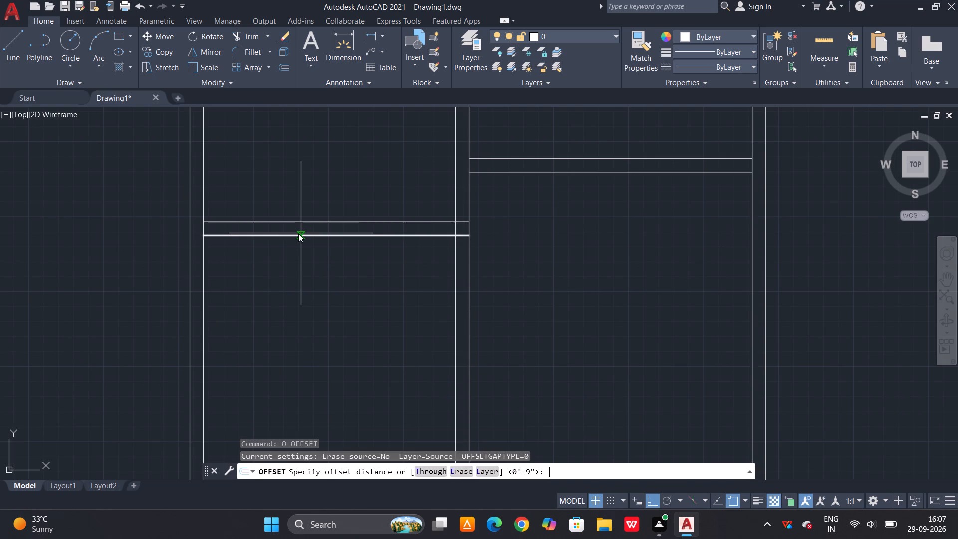
key(6)
text(')
key(space)
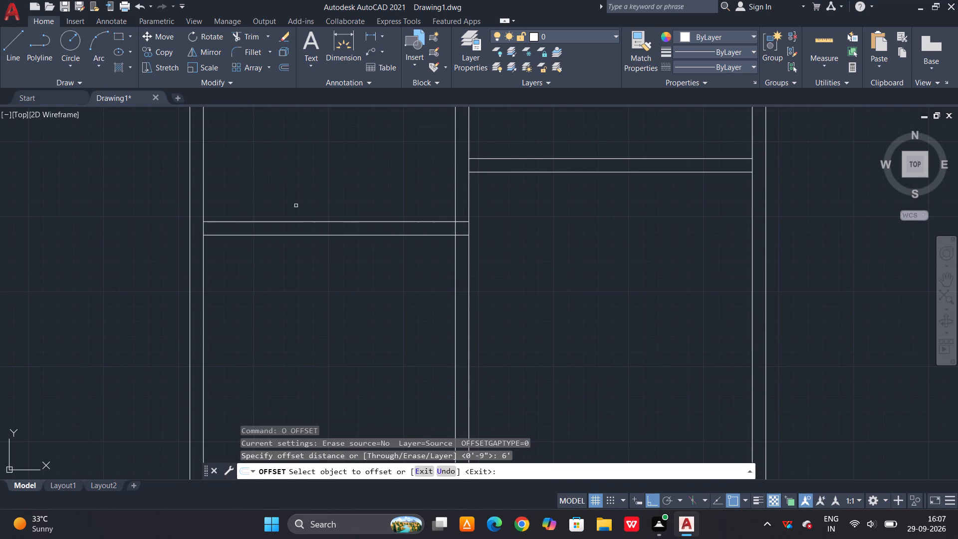
click(284, 236)
click(265, 372)
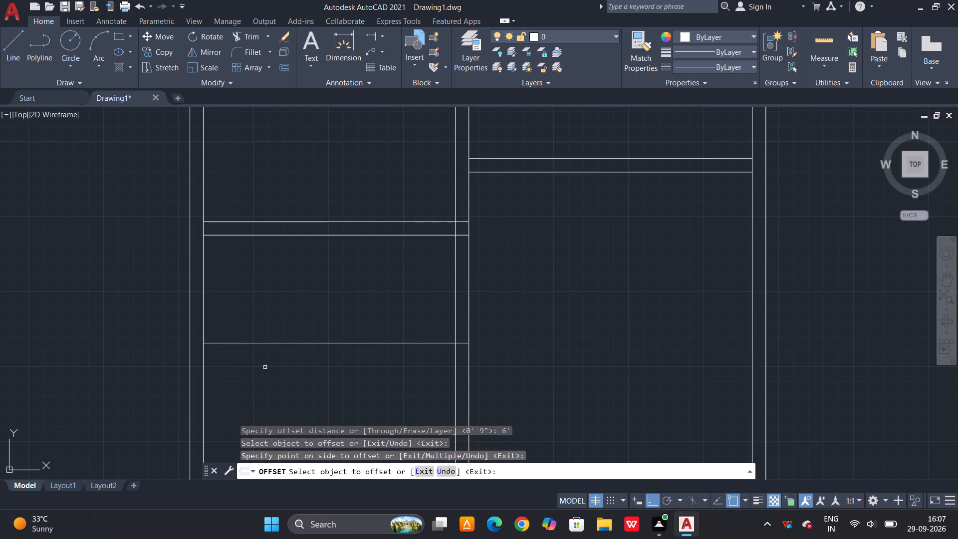
key(Escape)
Offset the inner line of the left exterior wall 4' to the right.
text(o 4)
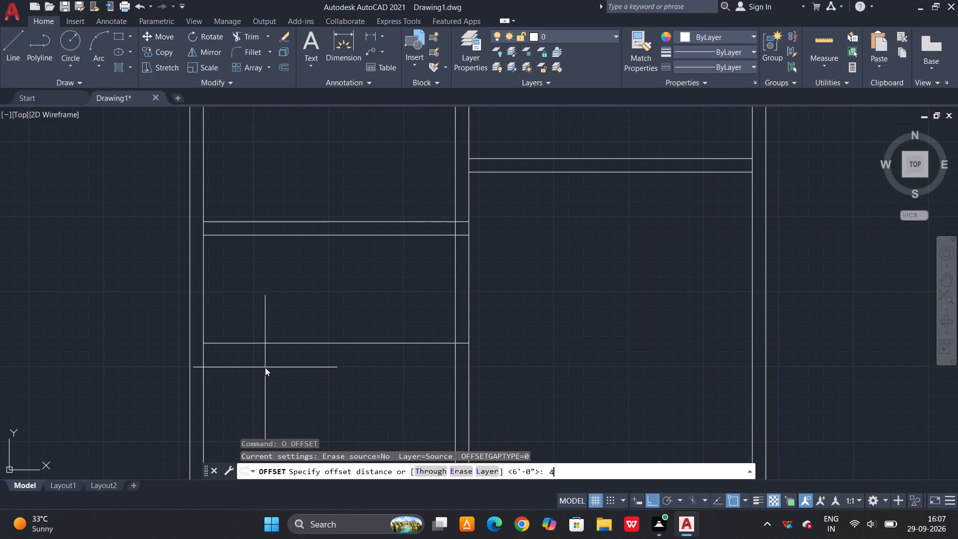
key(apostrophe)
key(space)
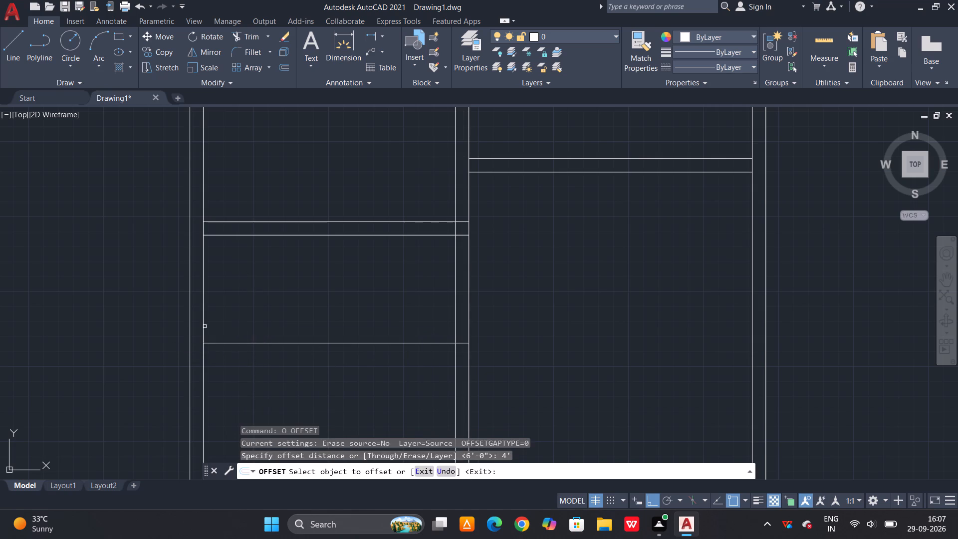
click(205, 326)
click(284, 350)
key(Escape)
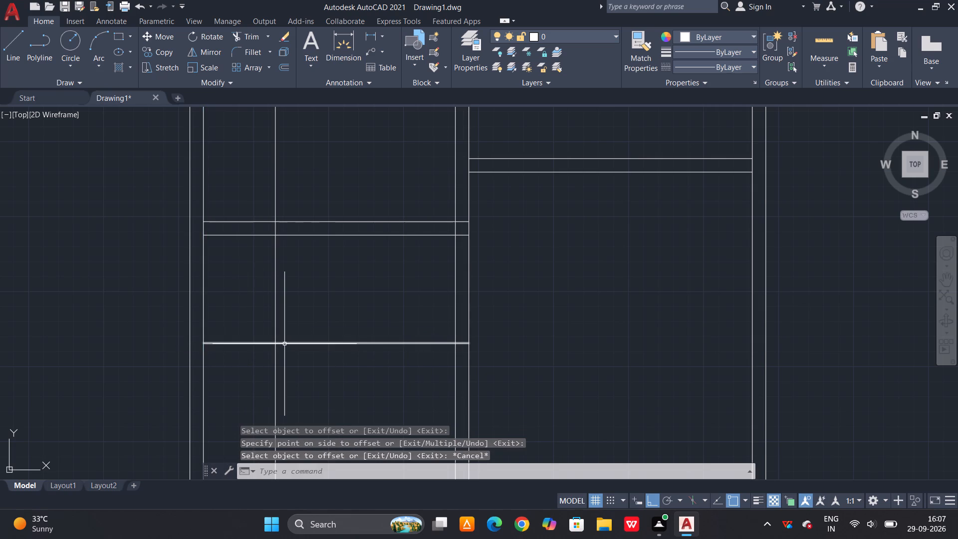
Trim the new vertical line above the left-hand room's horizontal partition.
key(t)
key(r)
key(space)
key(space)
click(295, 167)
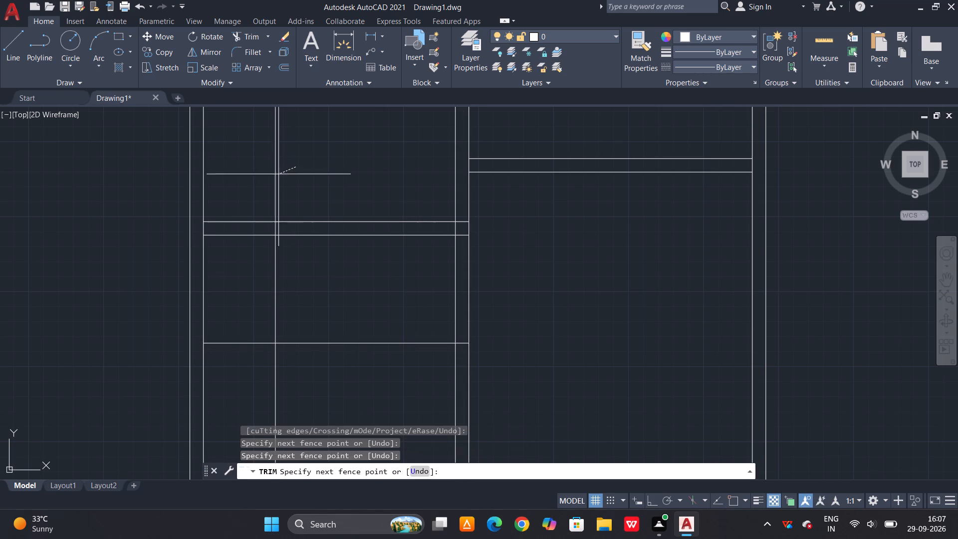
click(268, 177)
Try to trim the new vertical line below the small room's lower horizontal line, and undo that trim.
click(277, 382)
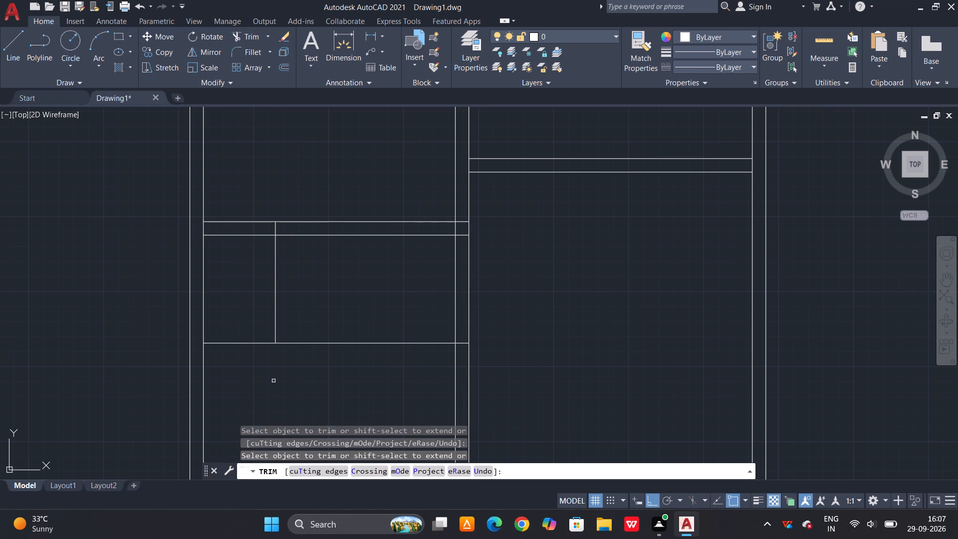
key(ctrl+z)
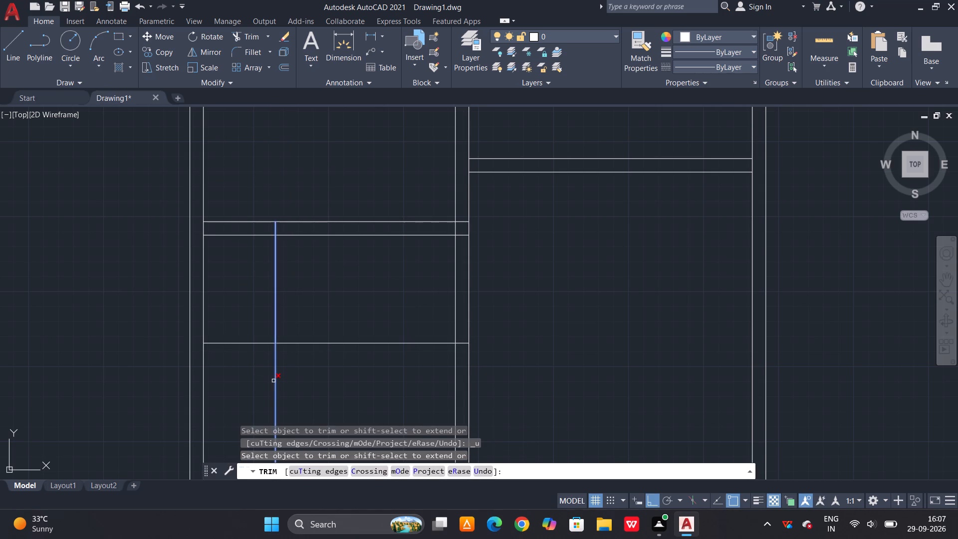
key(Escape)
Offset the small room's lower horizontal line 9" downward and its vertical line 9" to the right for wall thickness.
text(o)
key(space)
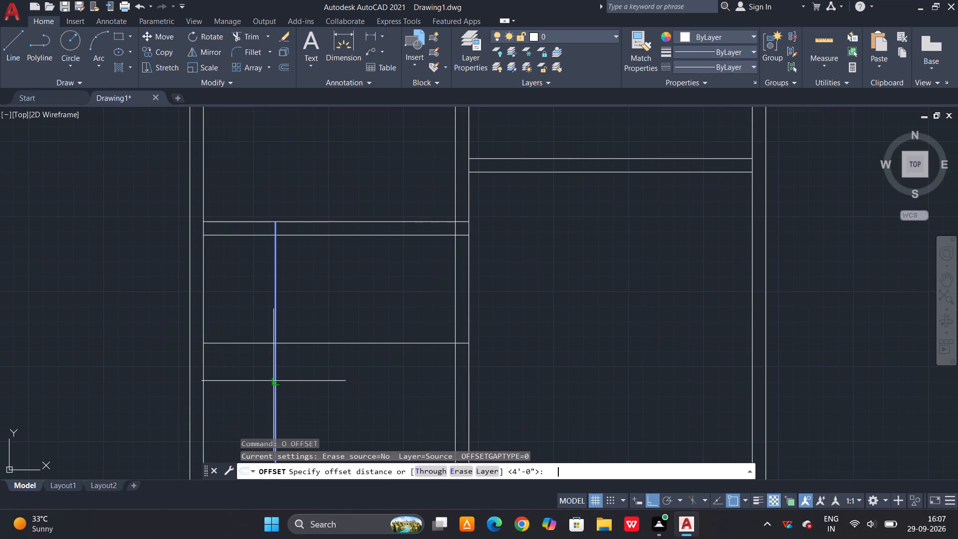
key(9)
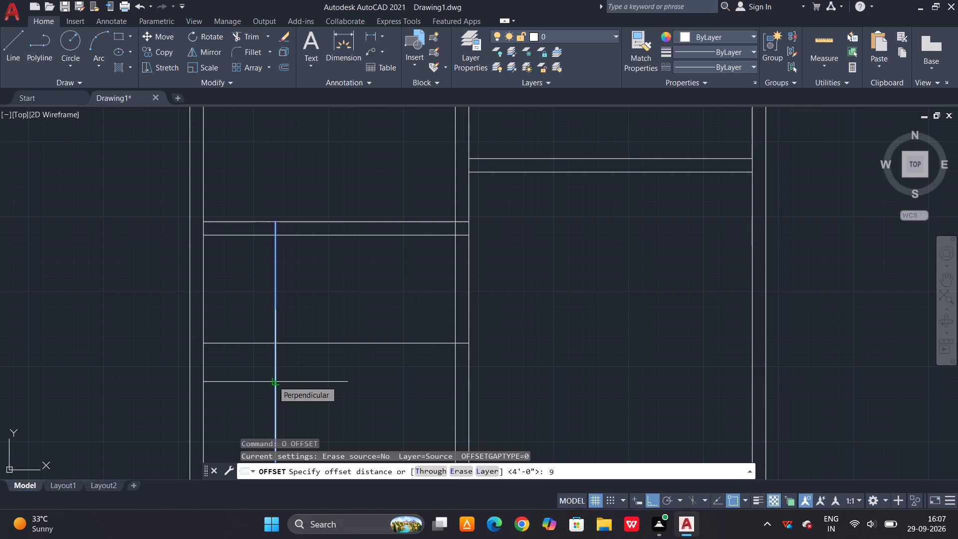
key(shift+quotedbl)
key(space)
click(268, 343)
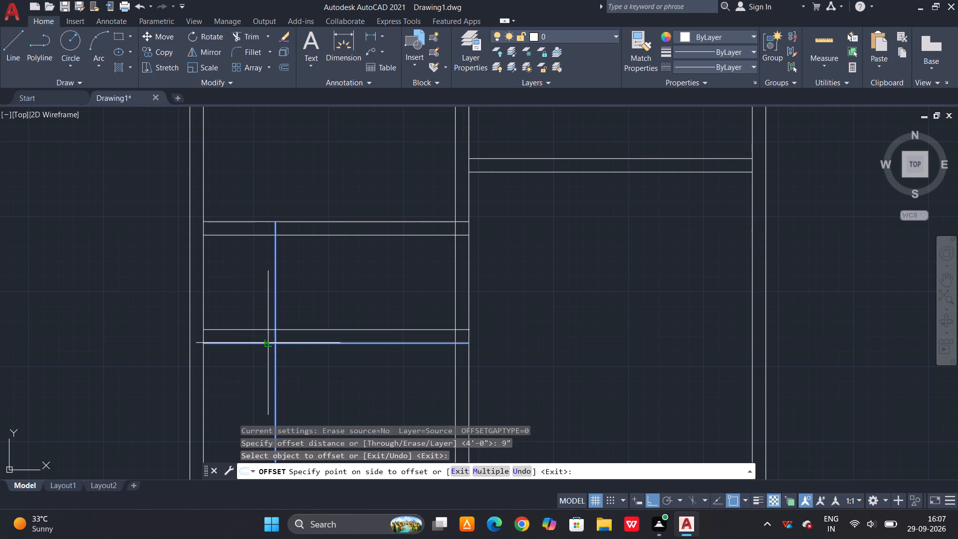
click(262, 363)
click(275, 319)
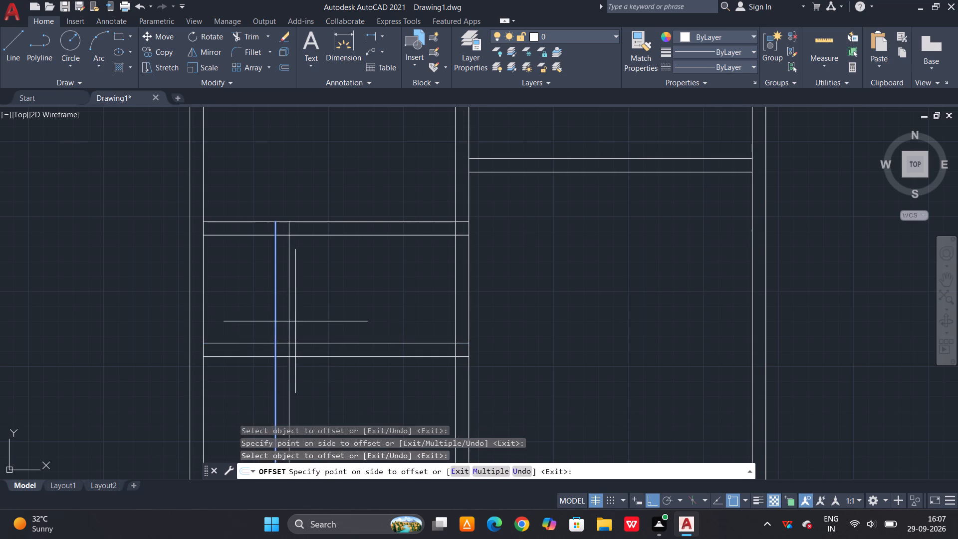
click(296, 322)
key(Escape)
key(Escape)
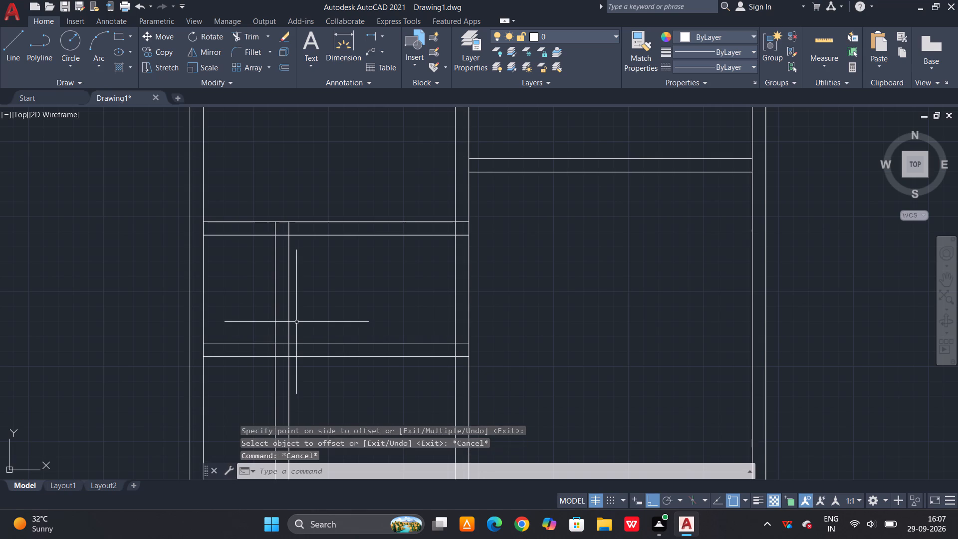
Trim the small room's horizontal wall lines right of its outer corner and its vertical wall lines below that corner.
text(tr)
key(space)
key(space)
click(321, 320)
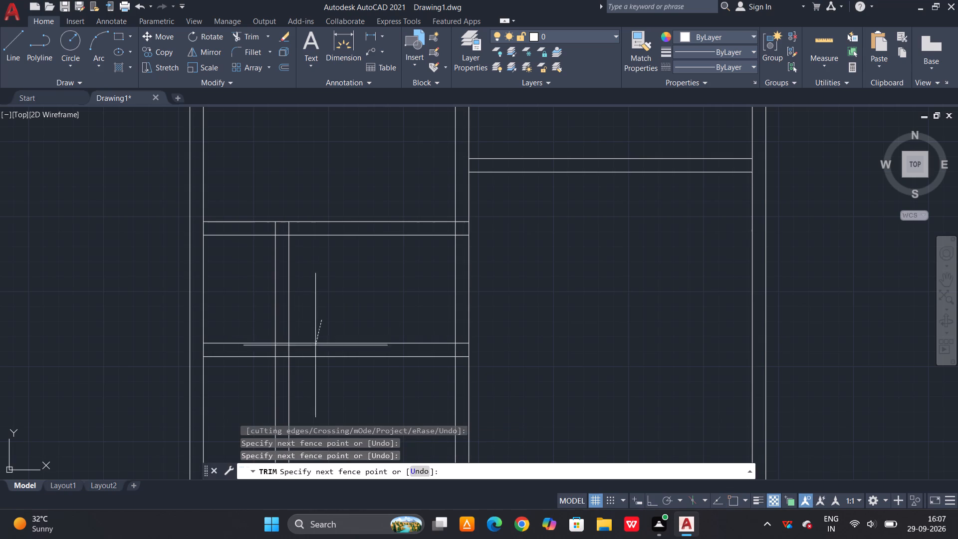
double_click(310, 374)
click(261, 377)
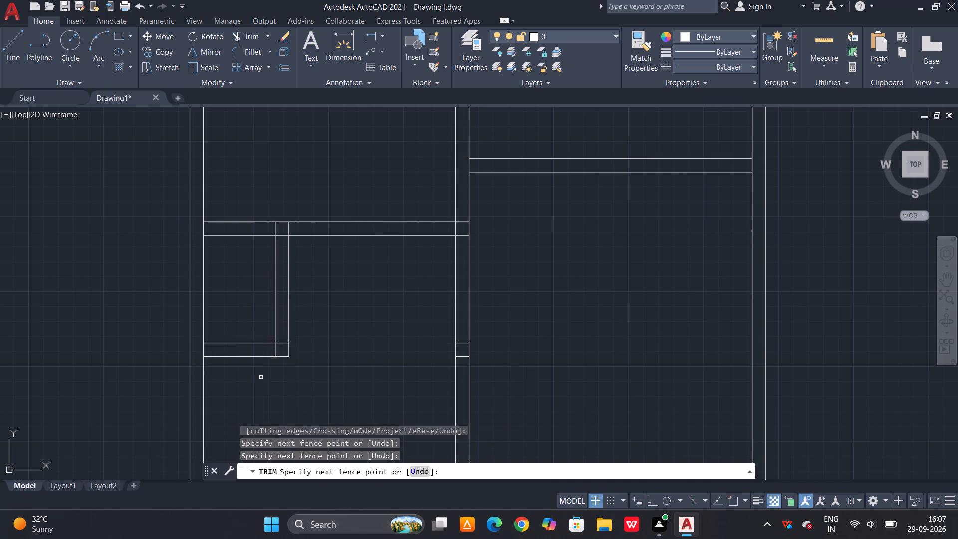
scroll(348, 310, down, 3)
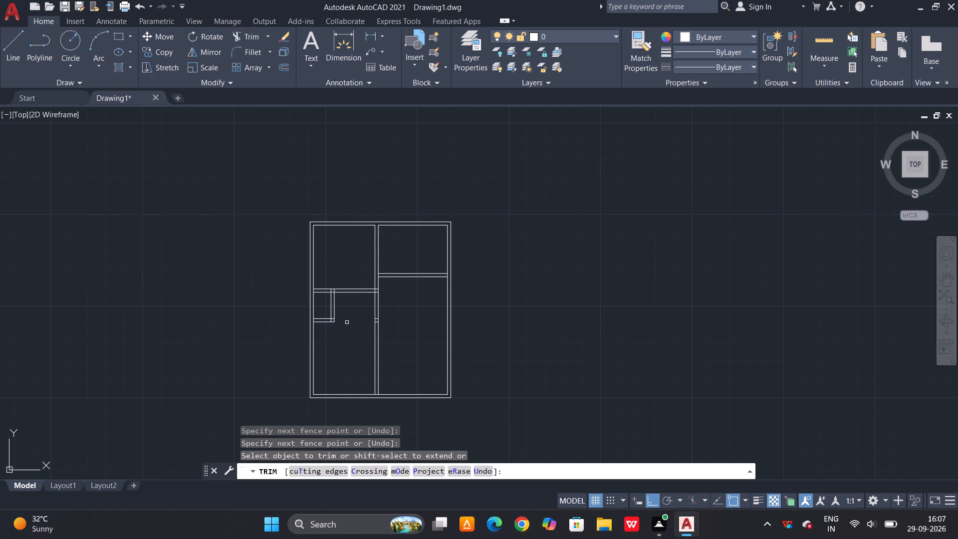
key(Escape)
Measure the vertical distance from the small room's lower outer wall line to the inner bottom wall line using a temporary dimension.
text(dim)
key(space)
scroll(336, 328, up, 3)
scroll(260, 324, up, 3)
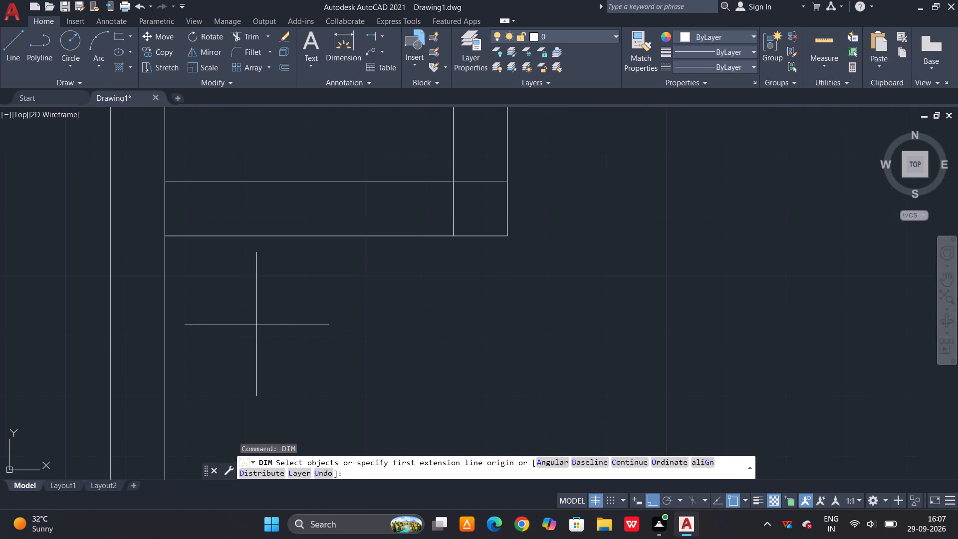
click(163, 239)
scroll(246, 218, down, 5)
scroll(239, 317, up, 2)
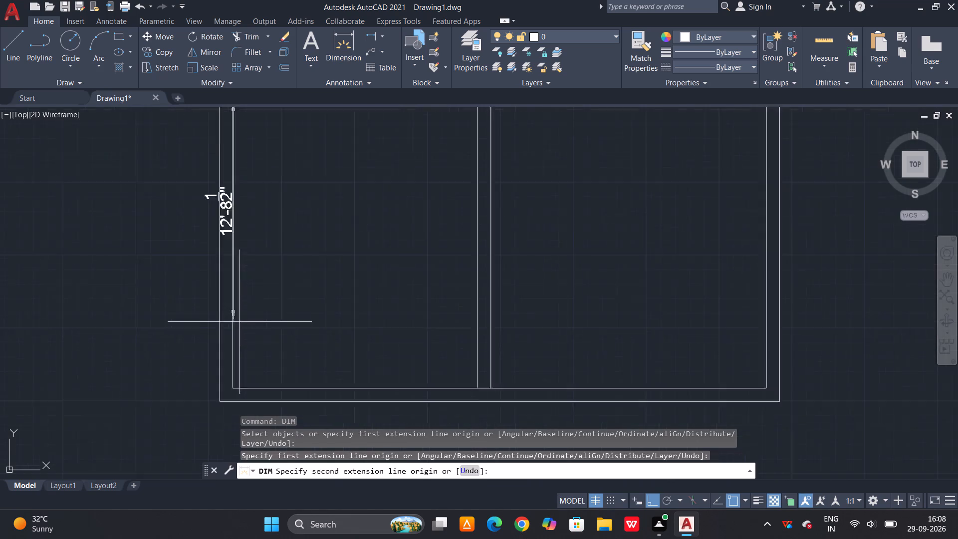
scroll(239, 322, up, 2)
scroll(239, 341, down, 3)
scroll(238, 376, up, 4)
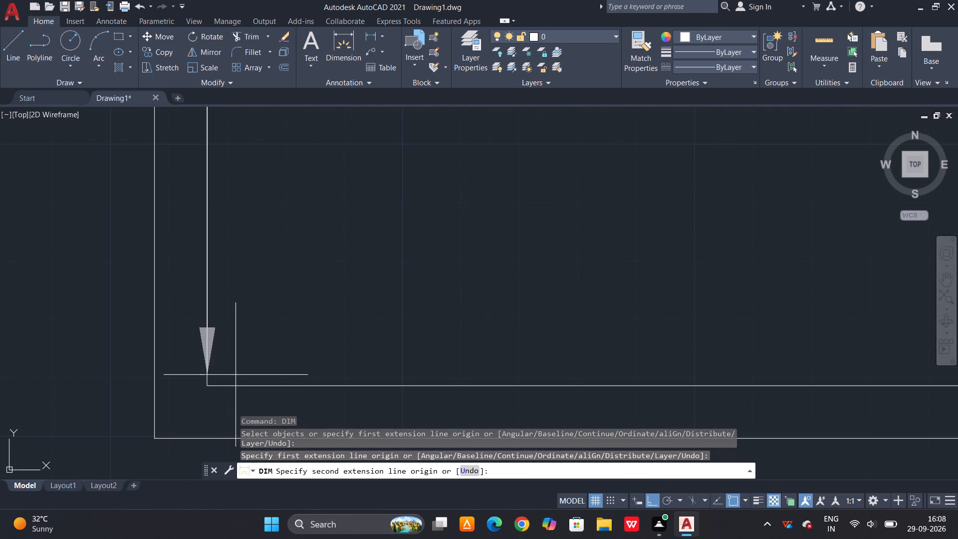
click(207, 385)
scroll(207, 385, down, 4)
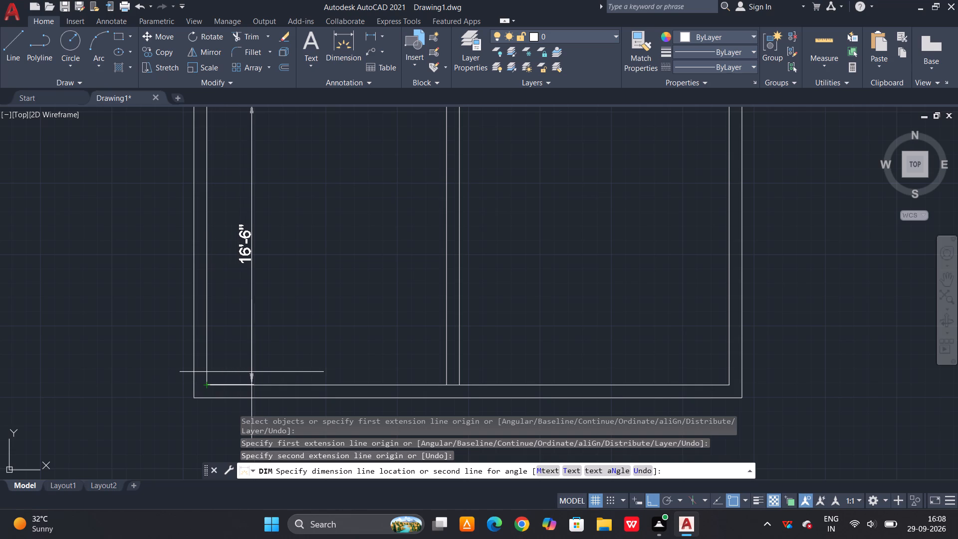
scroll(255, 369, down, 2)
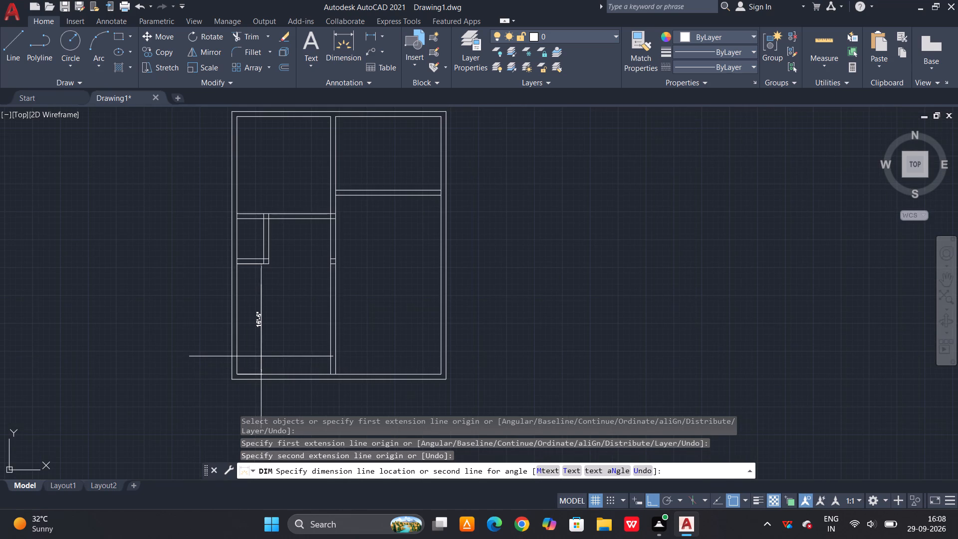
middle_drag(261, 358, 262, 378)
scroll(257, 342, up, 2)
scroll(257, 342, down, 1)
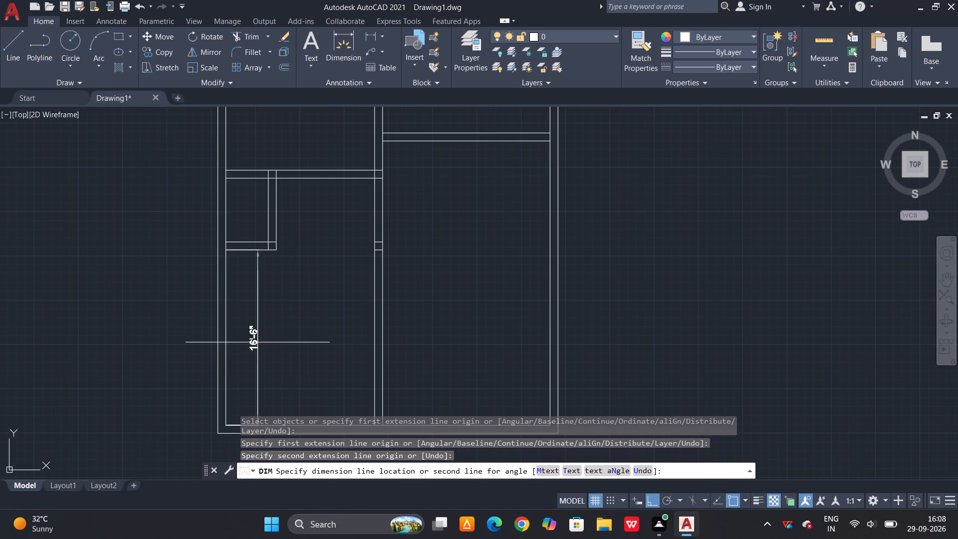
scroll(257, 342, down, 1)
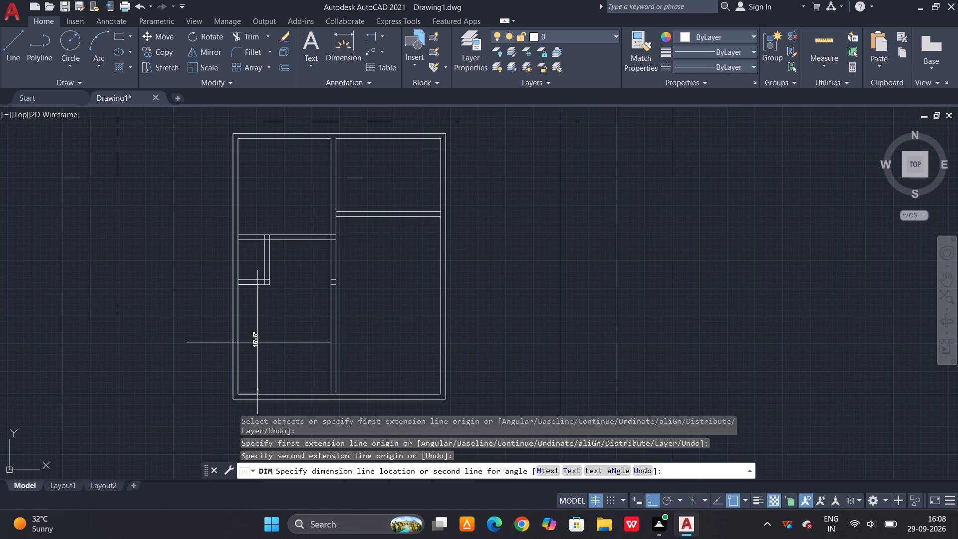
scroll(257, 342, up, 1)
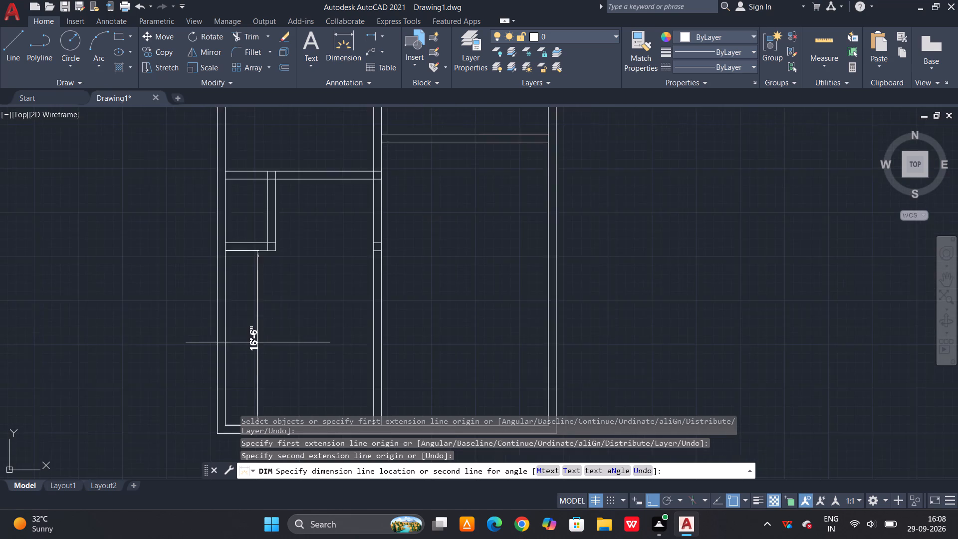
scroll(257, 342, up, 1)
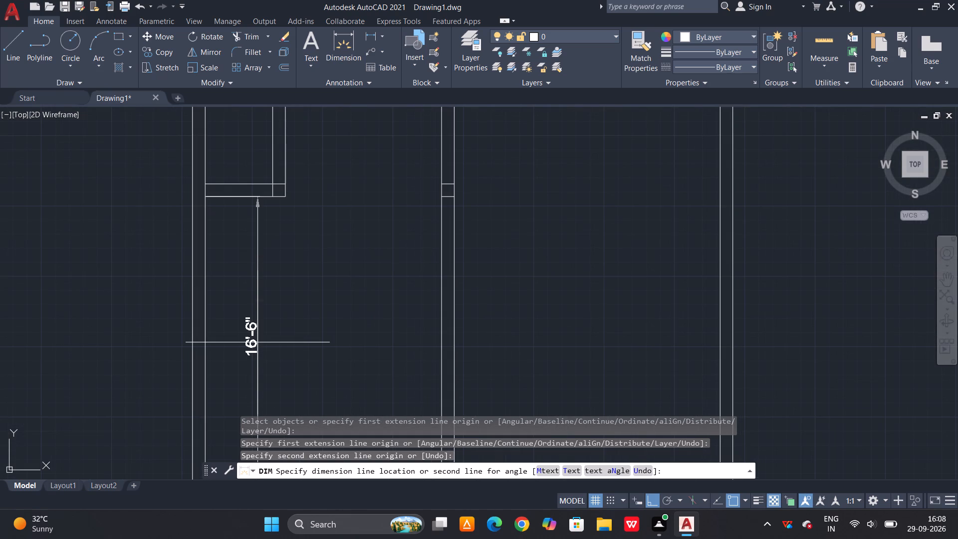
scroll(257, 342, down, 1)
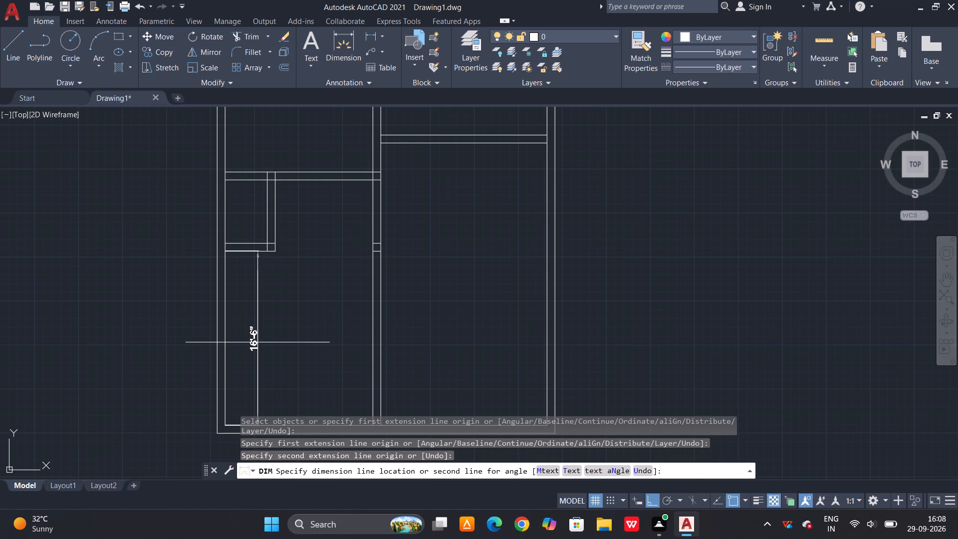
key(Escape)
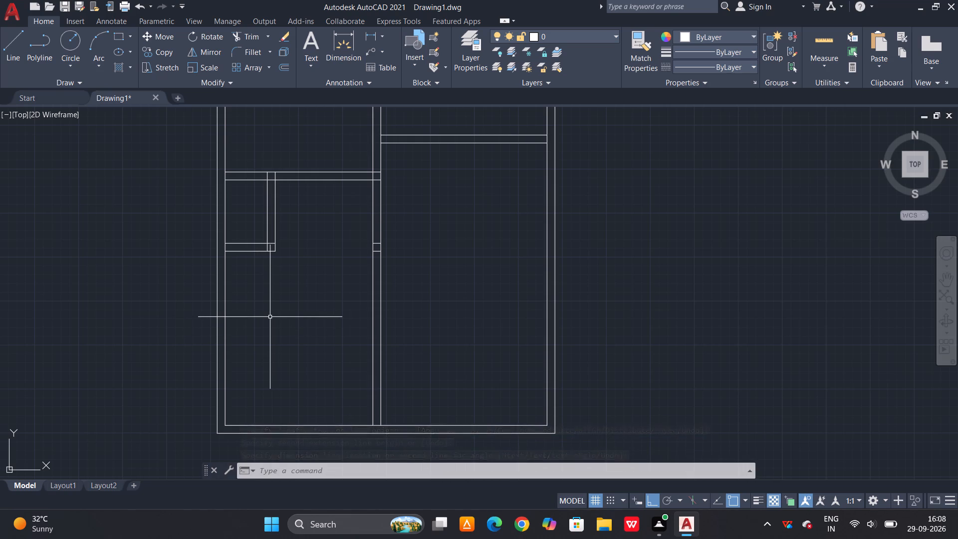
Delete the two leftover horizontal line stubs between the vertical partition wall's lines.
middle_drag(422, 364, 421, 344)
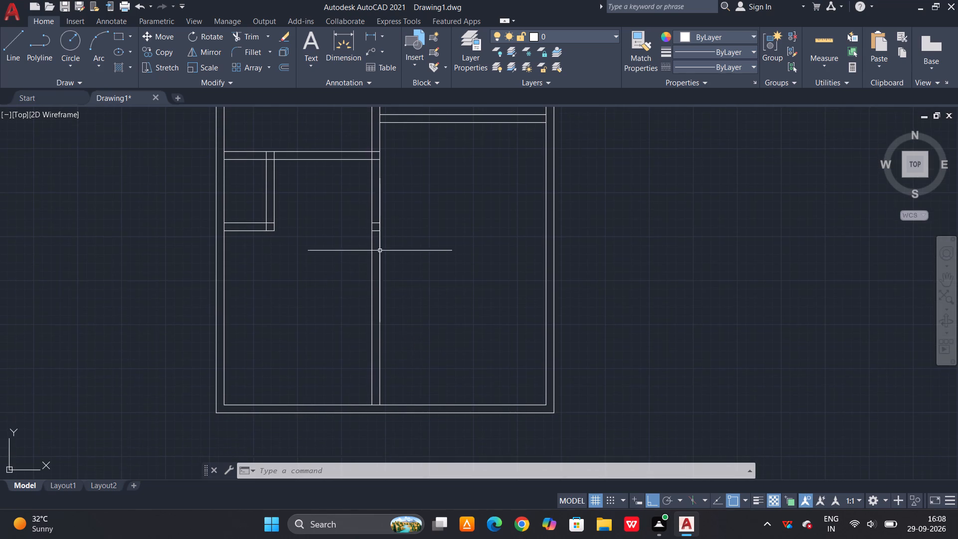
scroll(371, 214, up, 3)
drag(380, 230, 381, 245)
click(379, 281)
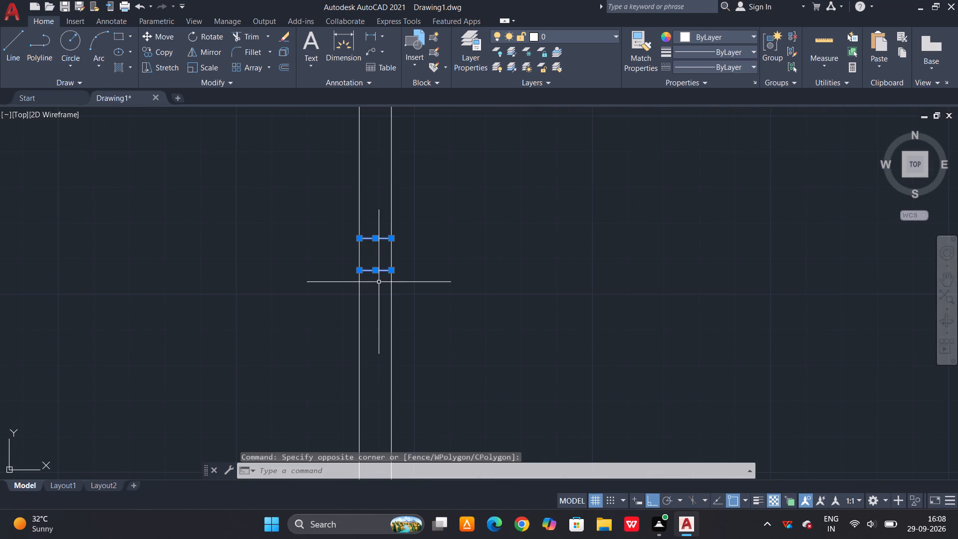
key(Delete)
scroll(459, 191, down, 2)
scroll(498, 287, down, 3)
scroll(517, 335, up, 1)
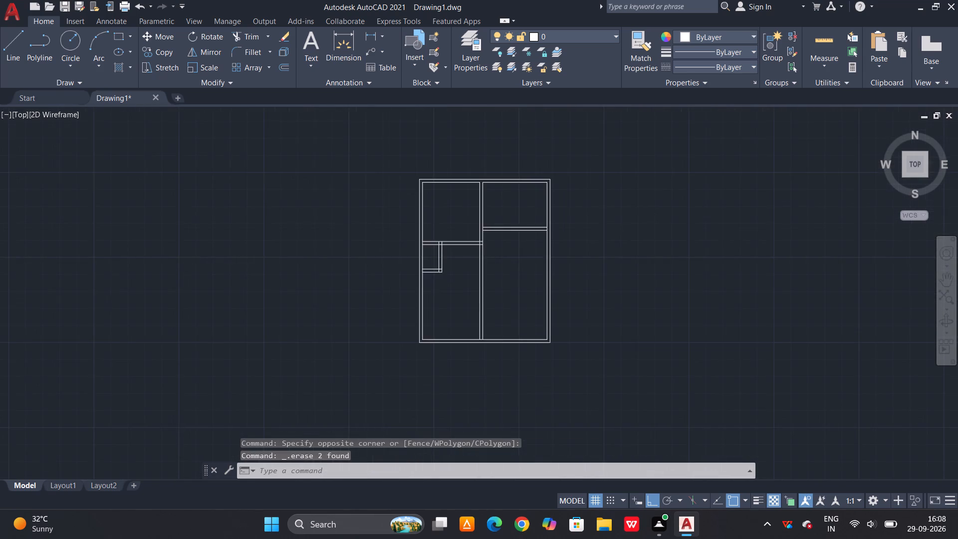
Trim the inner bottom wall line where it crosses between the two lines of the vertical partition.
scroll(517, 335, up, 1)
key(Escape)
key(Escape)
text(tr)
key(space)
key(space)
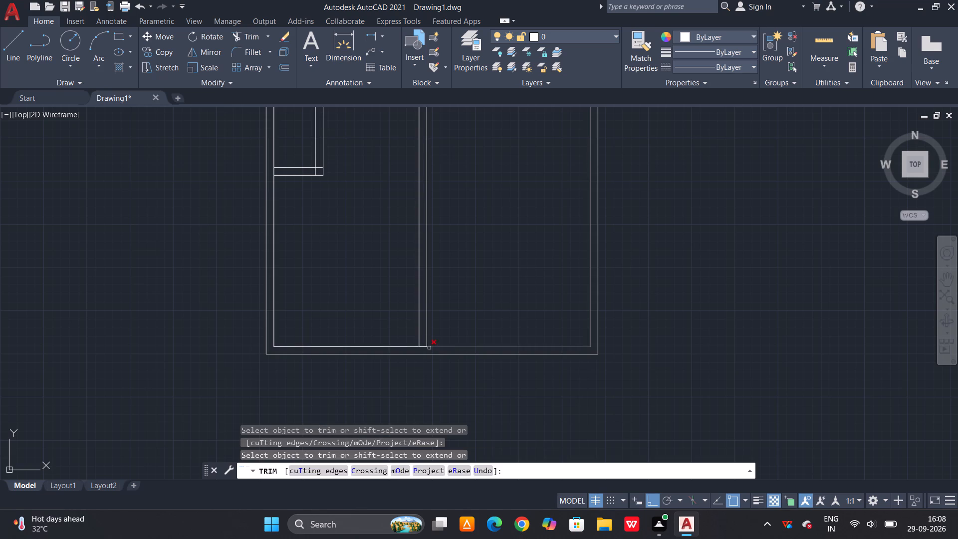
click(421, 346)
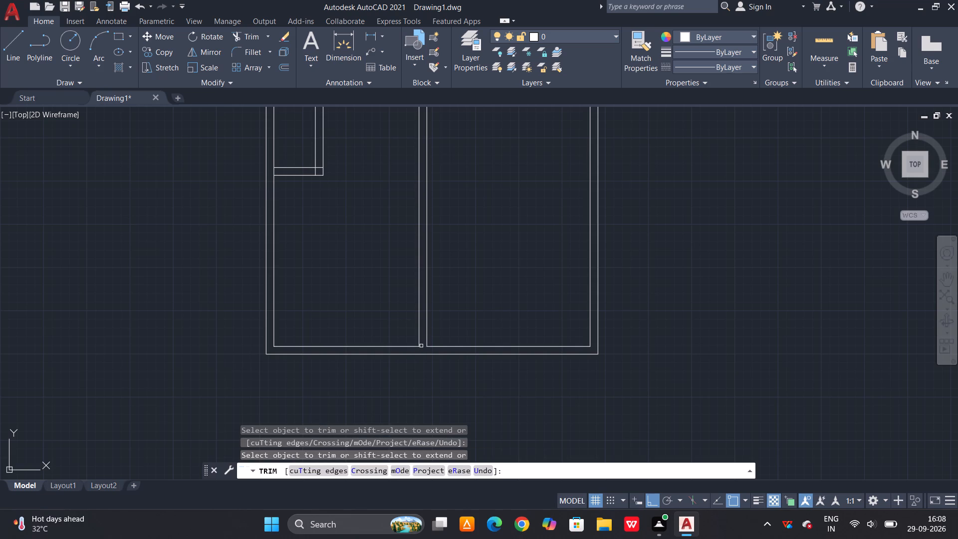
key(Escape)
key(Escape)
Offset the inner bottom wall line of the area east of the vertical partition 12' upward.
key(o)
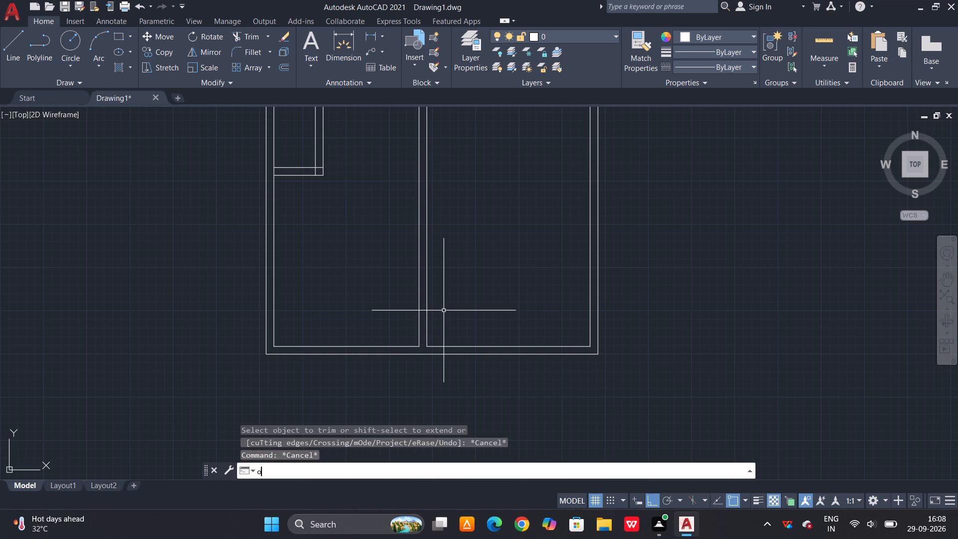
key(space)
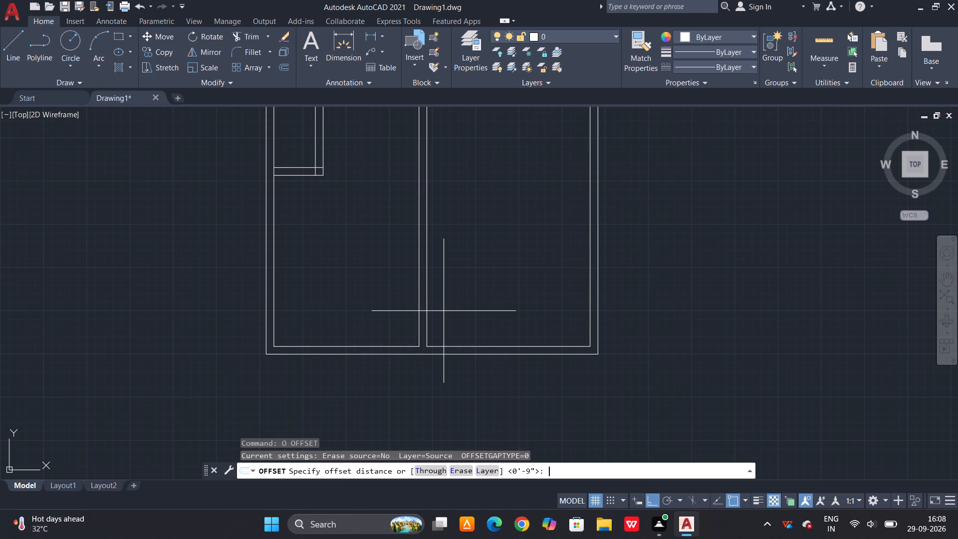
text(12)
key(apostrophe)
key(space)
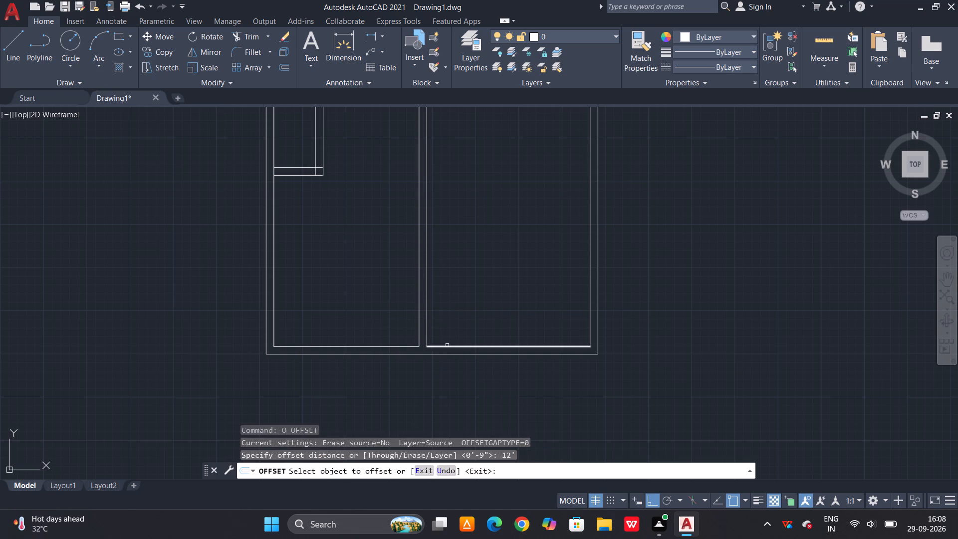
click(447, 345)
click(459, 284)
middle_drag(478, 260, 474, 299)
key(Escape)
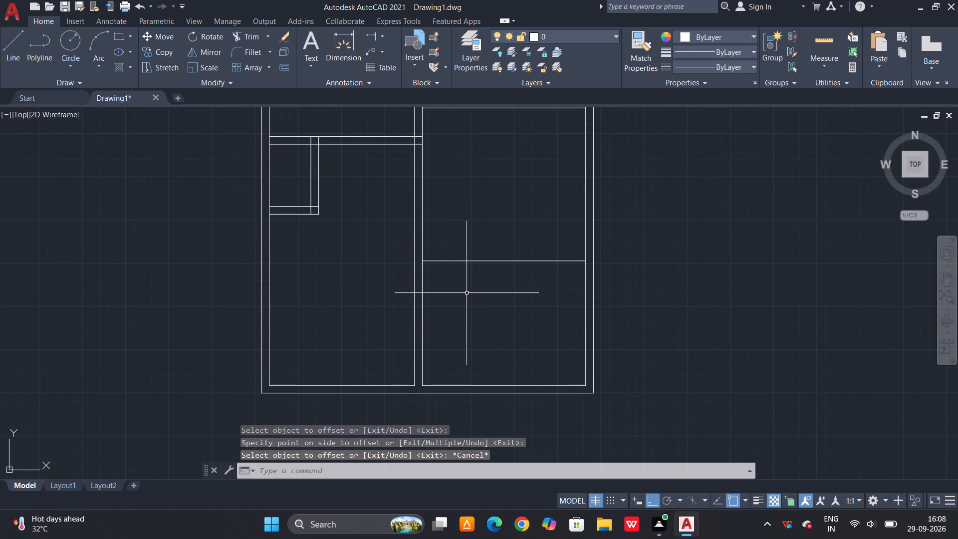
Offset the new horizontal line above the bottom-right room 9" upward for the partition thickness.
key(o)
key(space)
text(9")
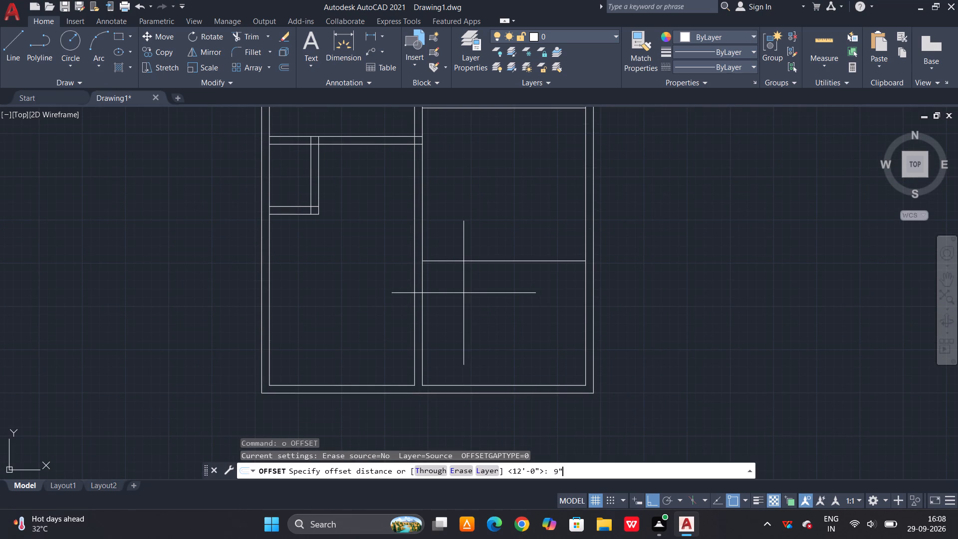
key(space)
click(469, 261)
click(475, 227)
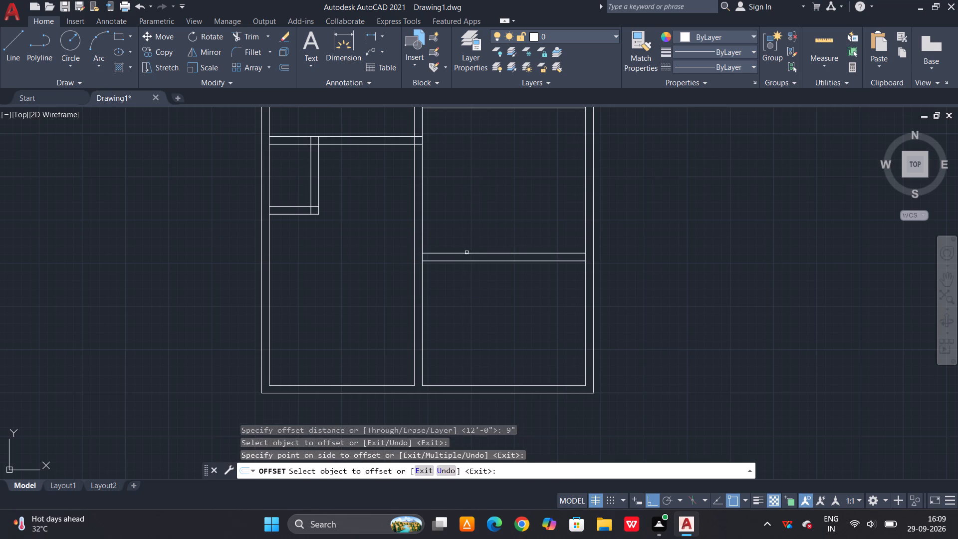
middle_drag(467, 268, 441, 333)
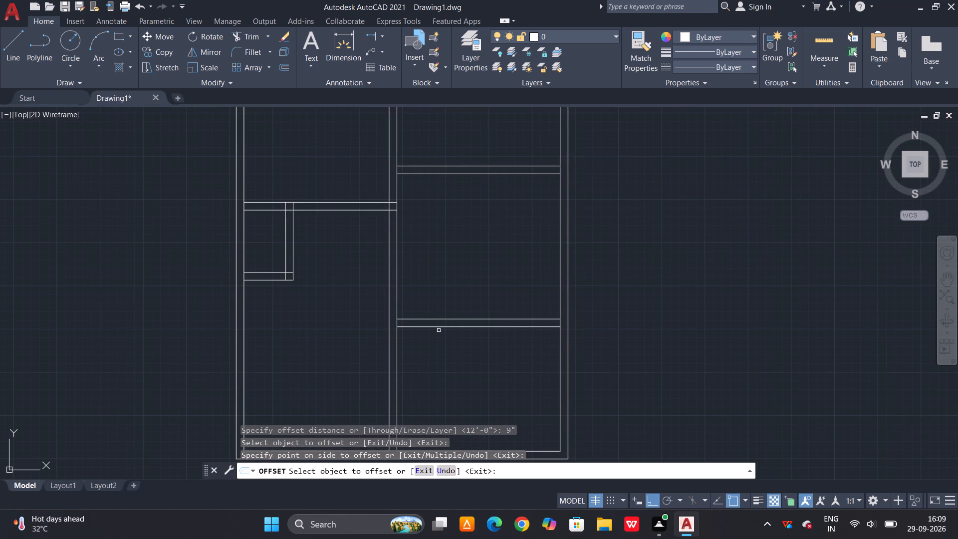
key(Escape)
Offset the upper line of the bottom-right room's partition 4' upward.
key(o)
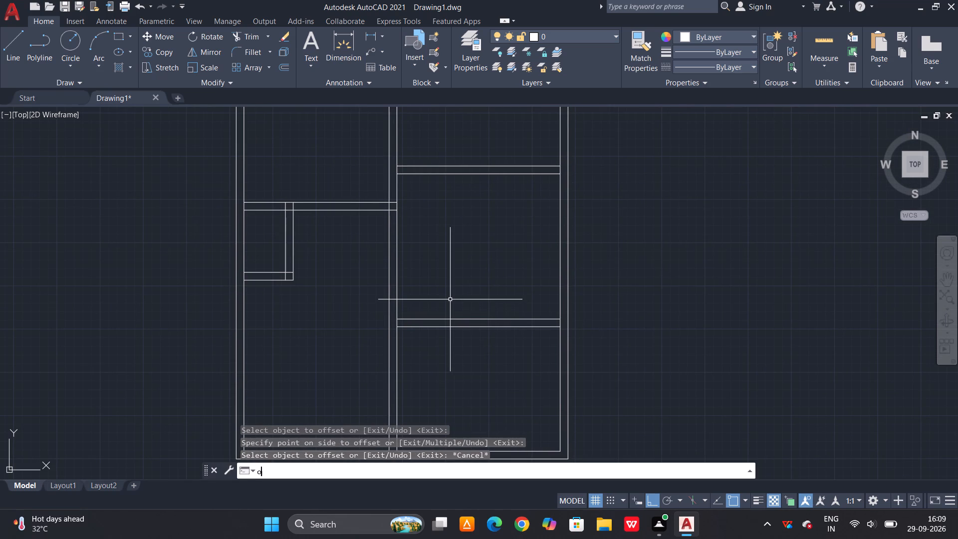
key(space)
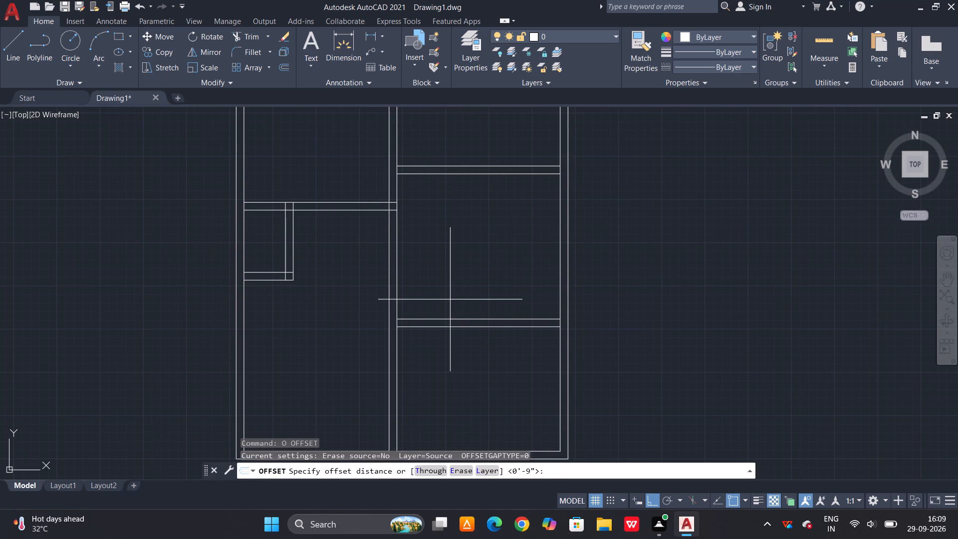
key(4)
text(')
key(space)
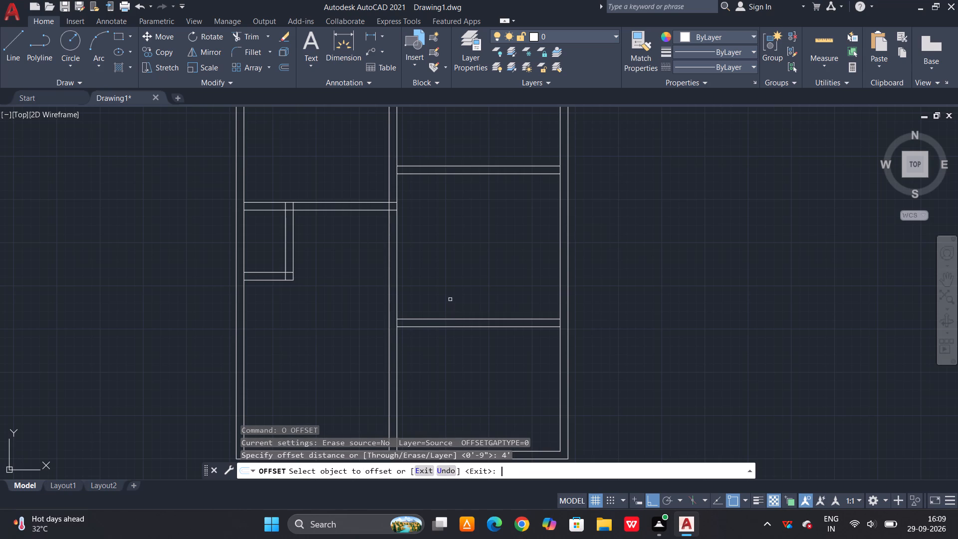
click(452, 318)
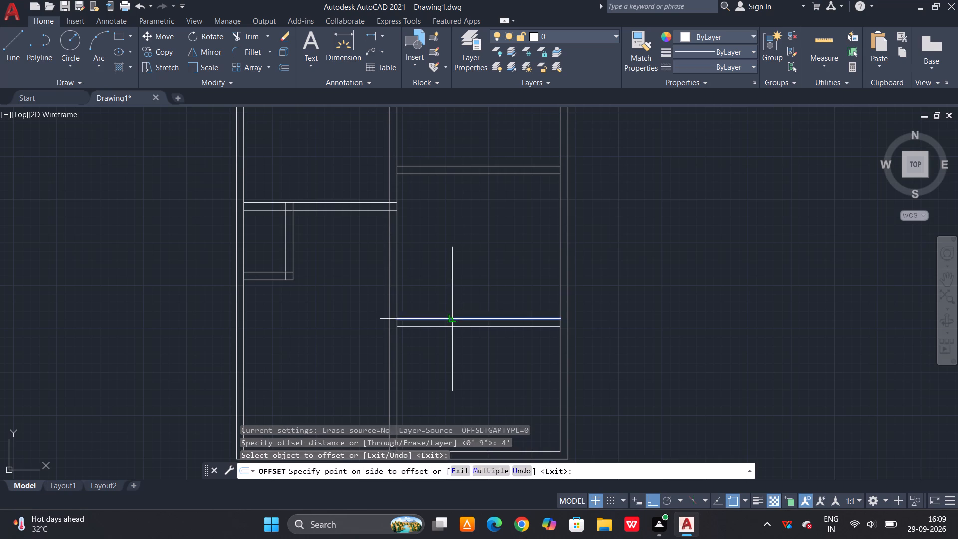
click(456, 299)
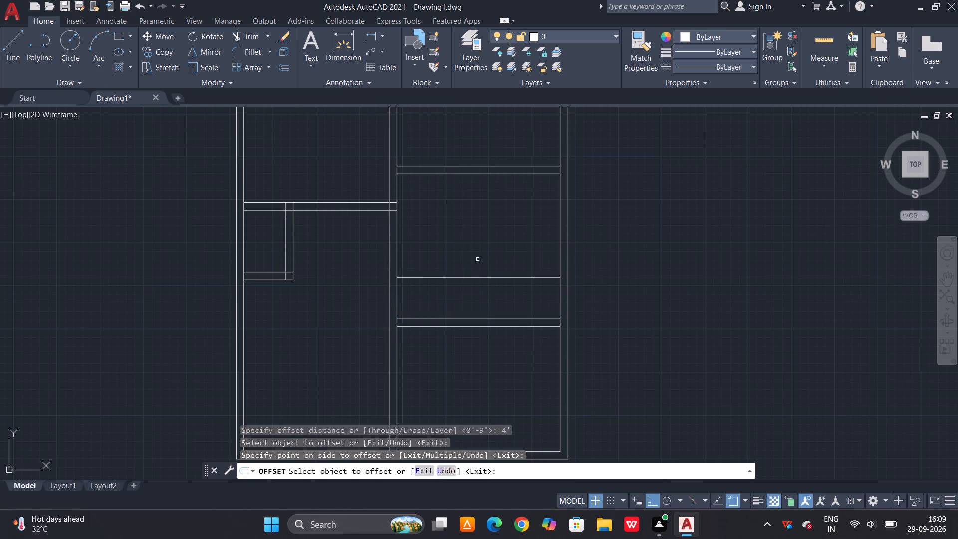
key(Escape)
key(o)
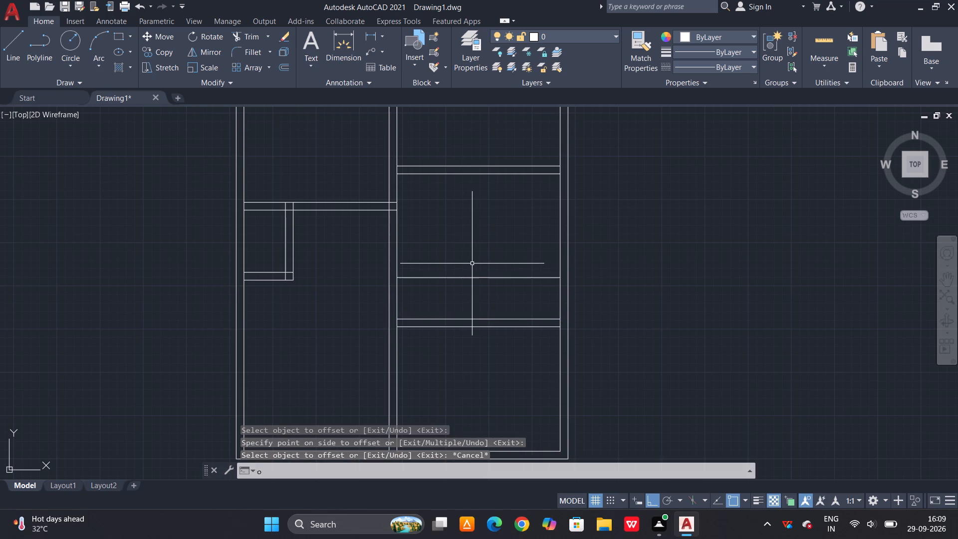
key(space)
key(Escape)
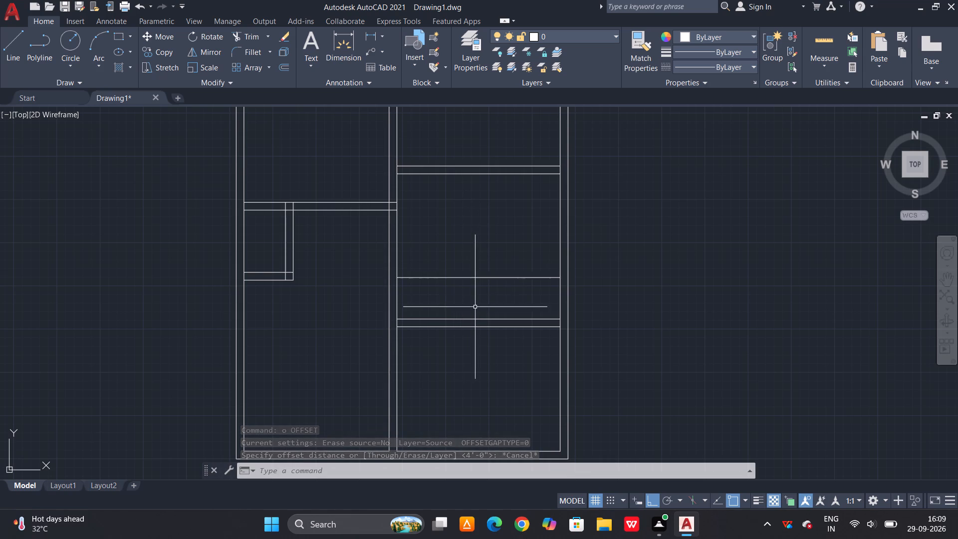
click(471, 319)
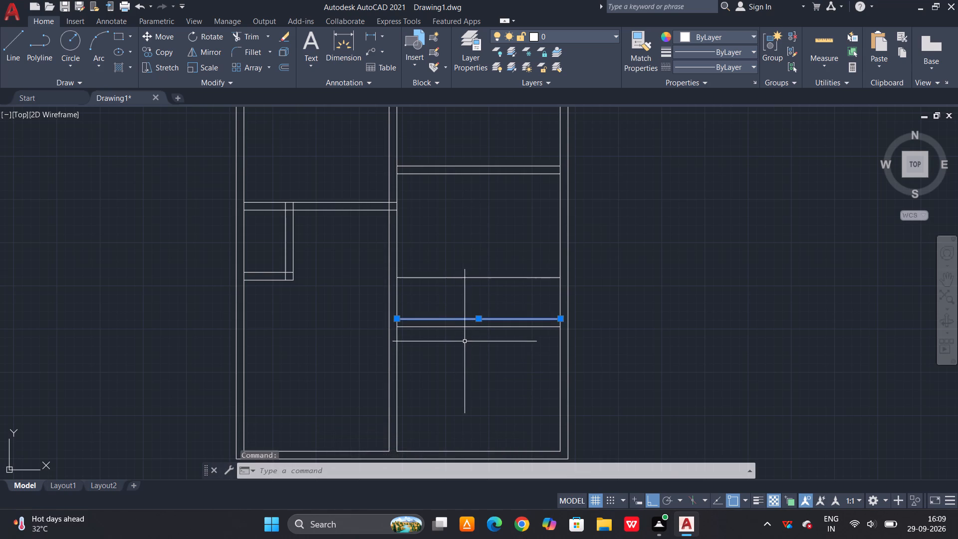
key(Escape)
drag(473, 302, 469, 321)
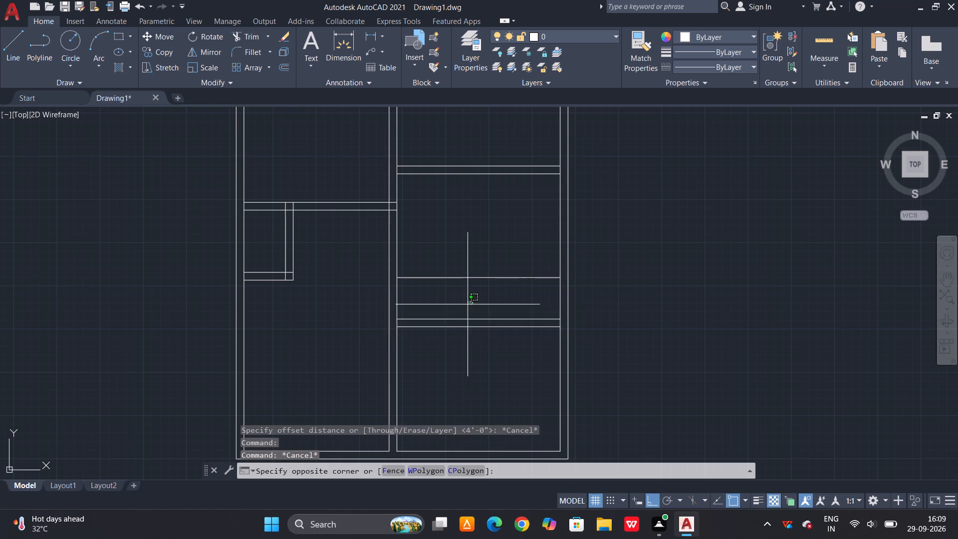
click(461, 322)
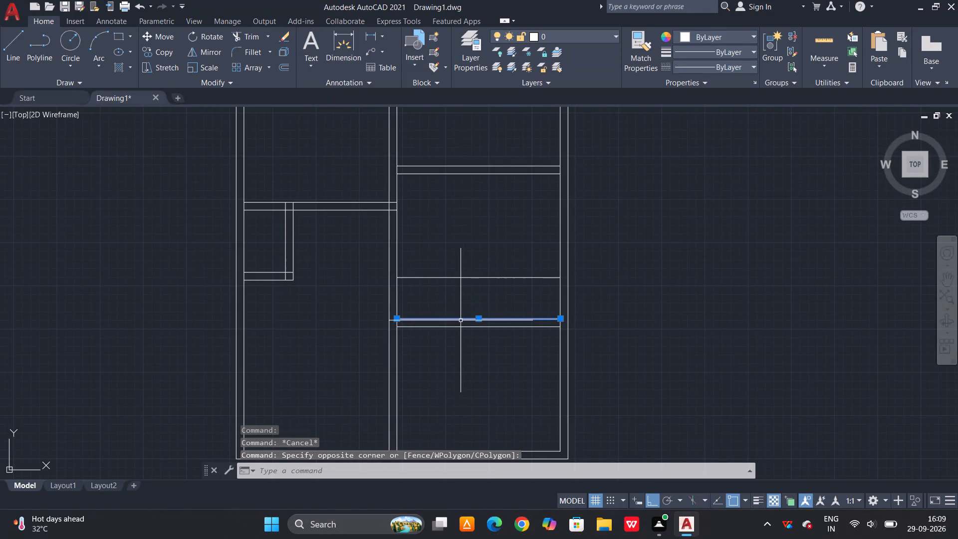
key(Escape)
Offset the single horizontal line 4' above the bottom-right room's partition 9" upward for wall thickness.
middle_drag(496, 266, 496, 267)
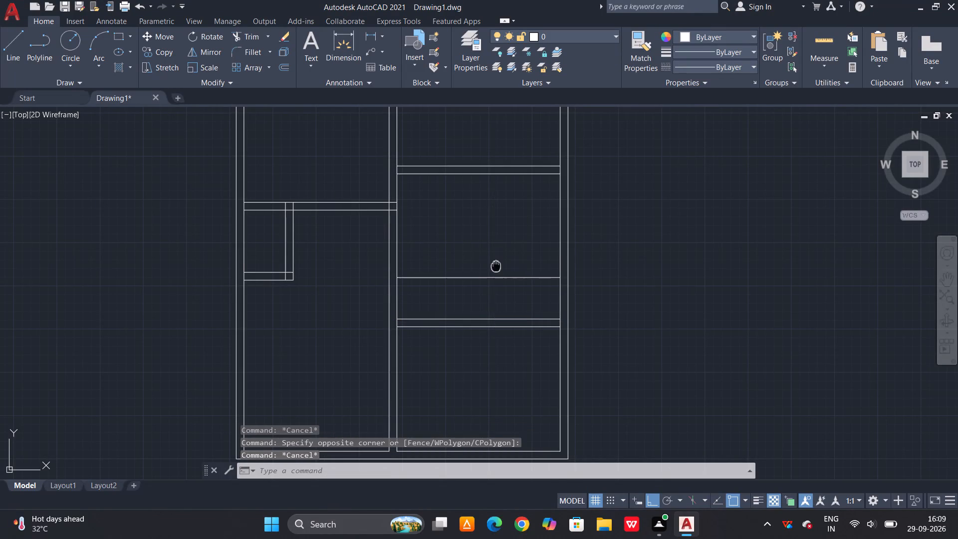
middle_drag(496, 267, 483, 299)
scroll(483, 299, up, 1)
key(o)
key(space)
key(9)
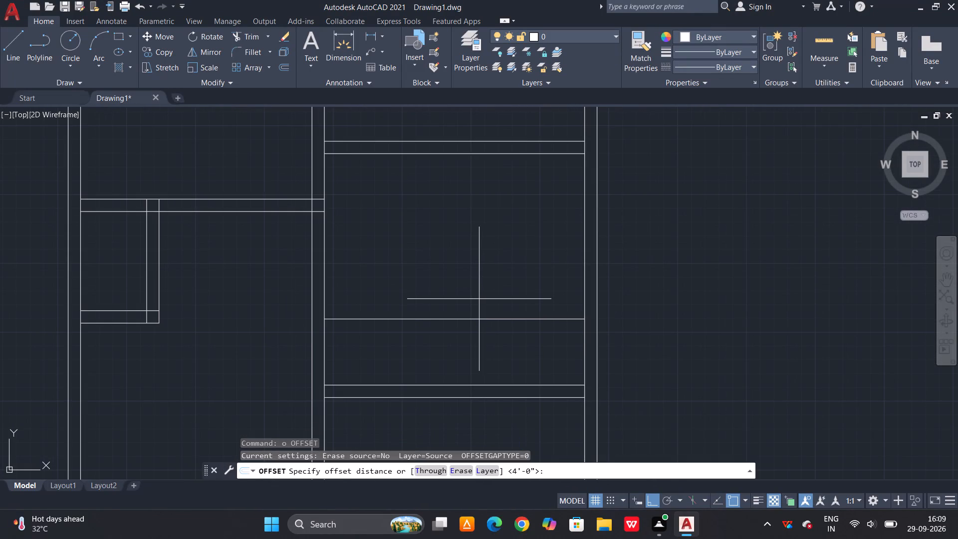
key(shift+quotedbl)
key(space)
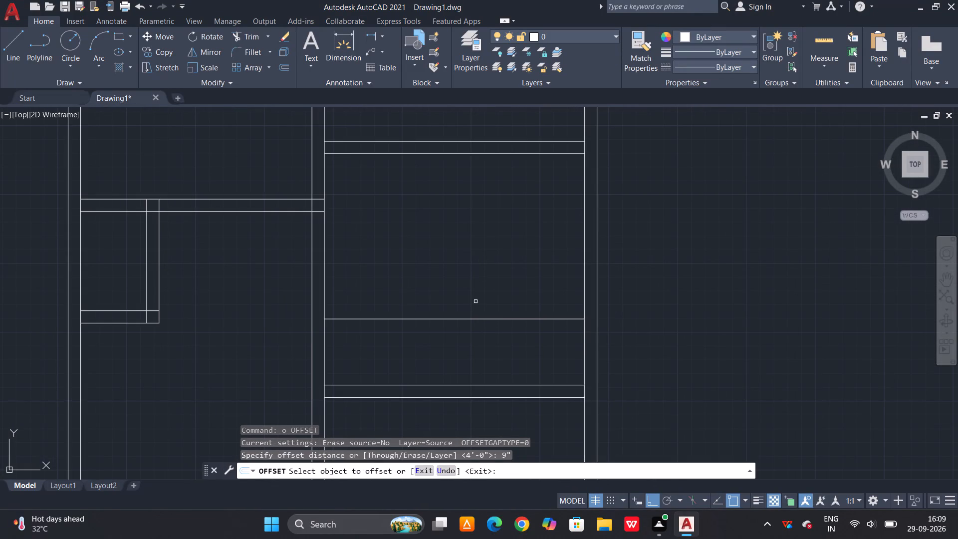
click(466, 321)
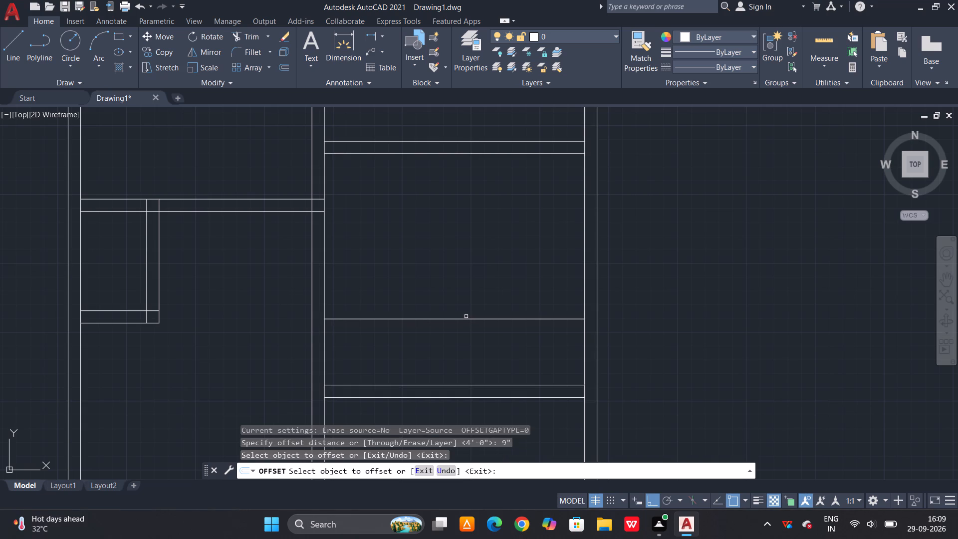
click(466, 316)
click(466, 318)
click(469, 299)
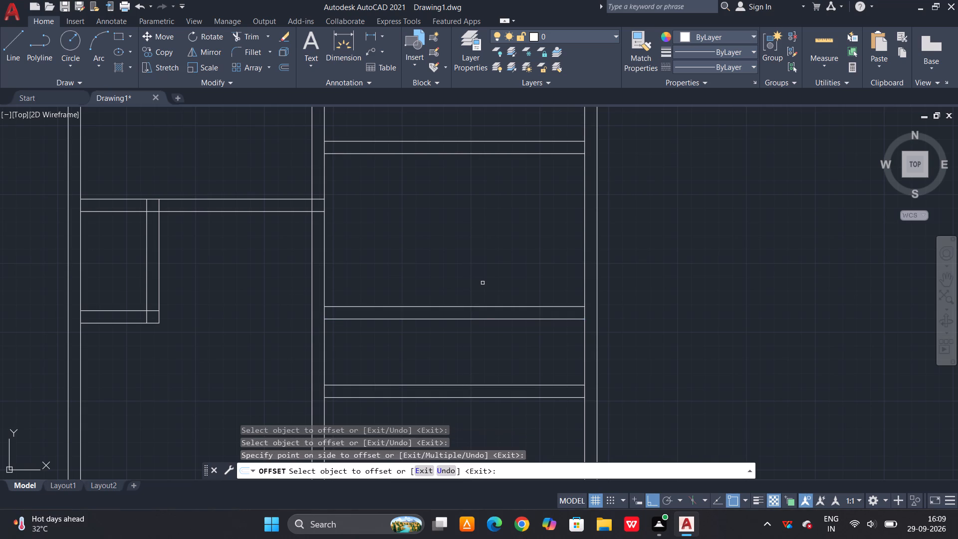
key(Escape)
Offset the upper line of the newest horizontal partition in the right-hand area 4' upward.
text(o)
key(space)
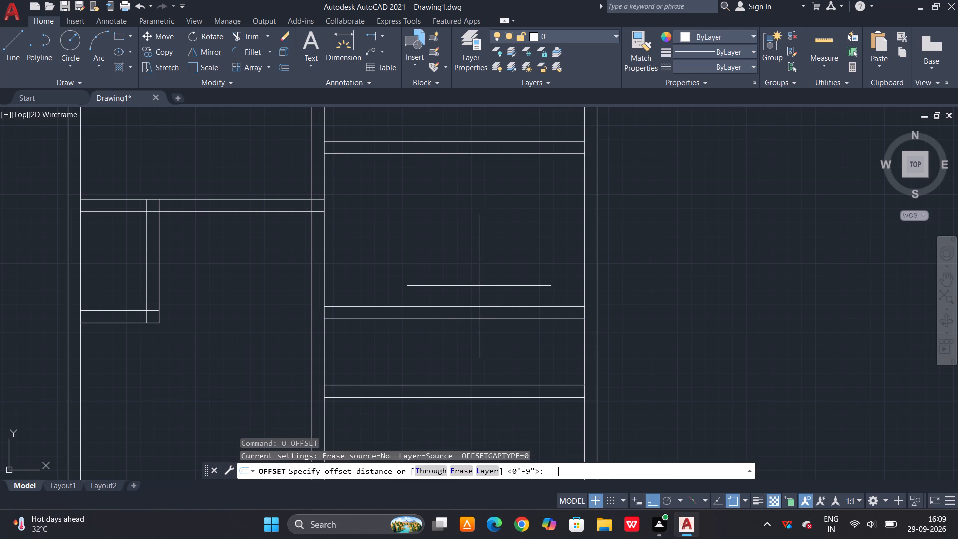
text(4')
key(space)
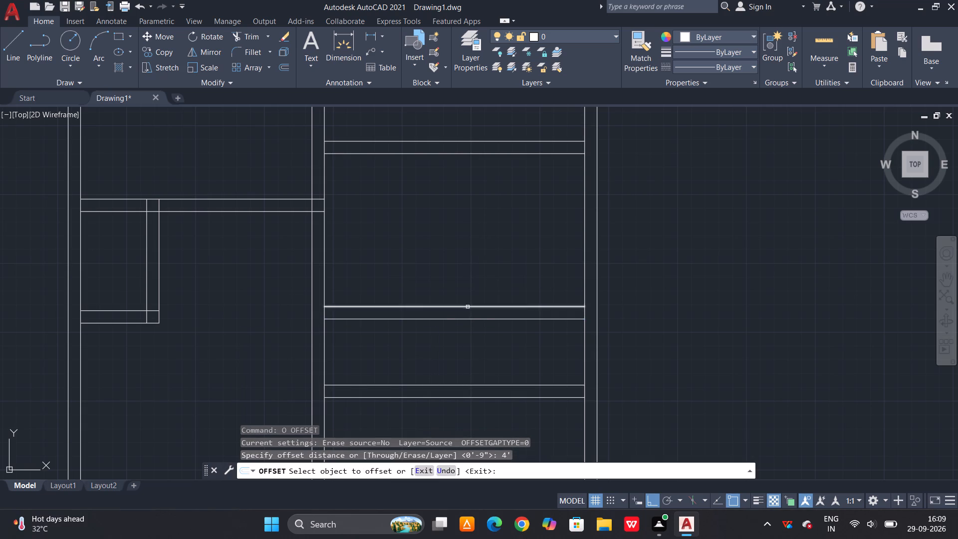
click(468, 305)
click(475, 282)
middle_drag(476, 288, 474, 327)
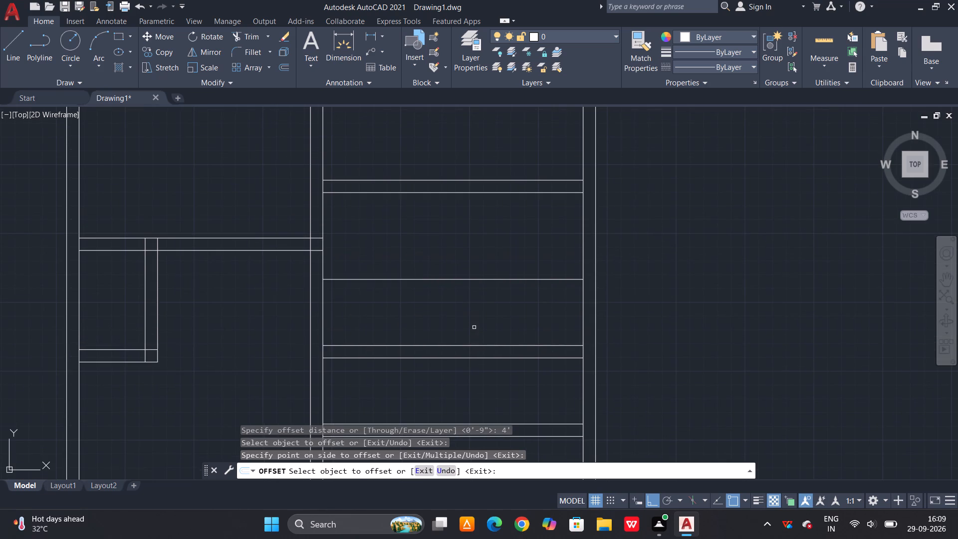
key(Escape)
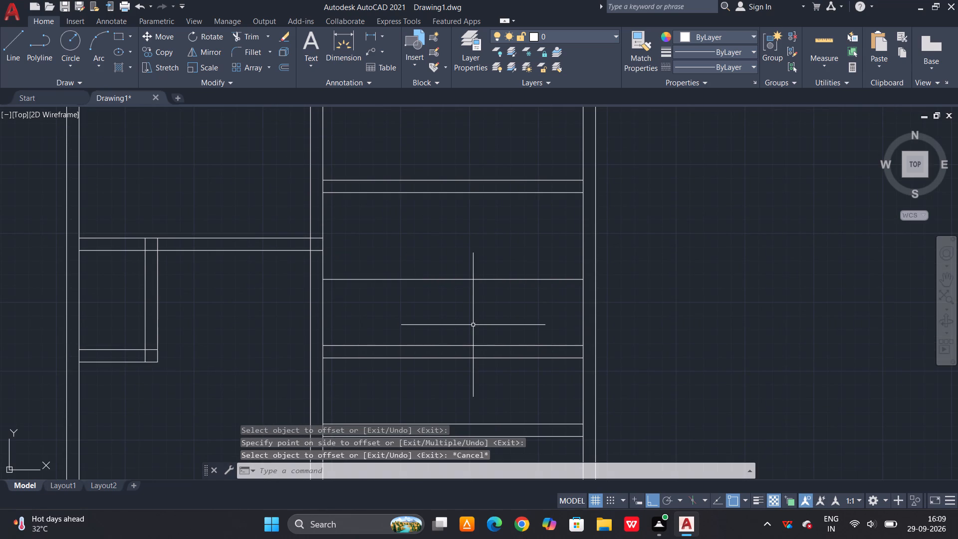
key(Escape)
Offset the remaining single horizontal line in the right-hand area 9" upward to form another partition.
text(o 9")
key(space)
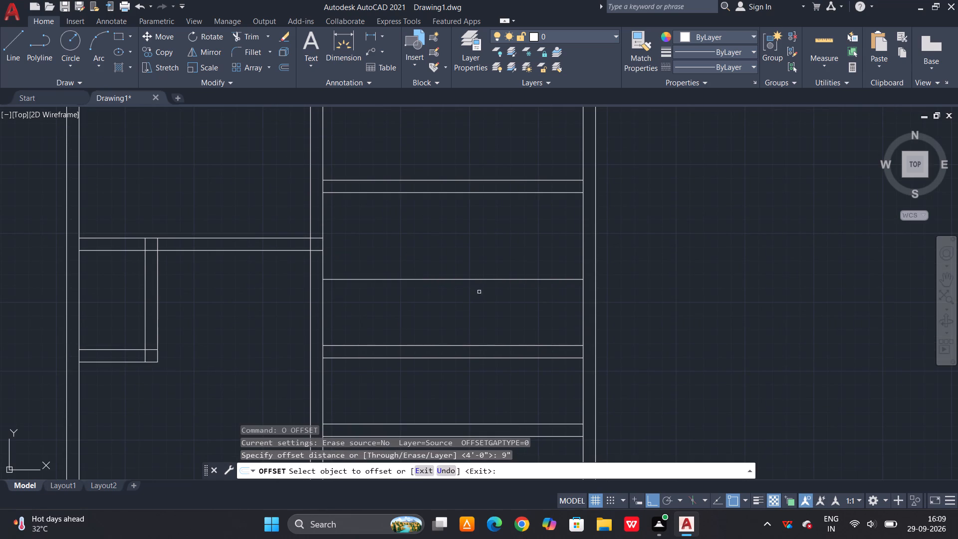
click(482, 279)
click(489, 237)
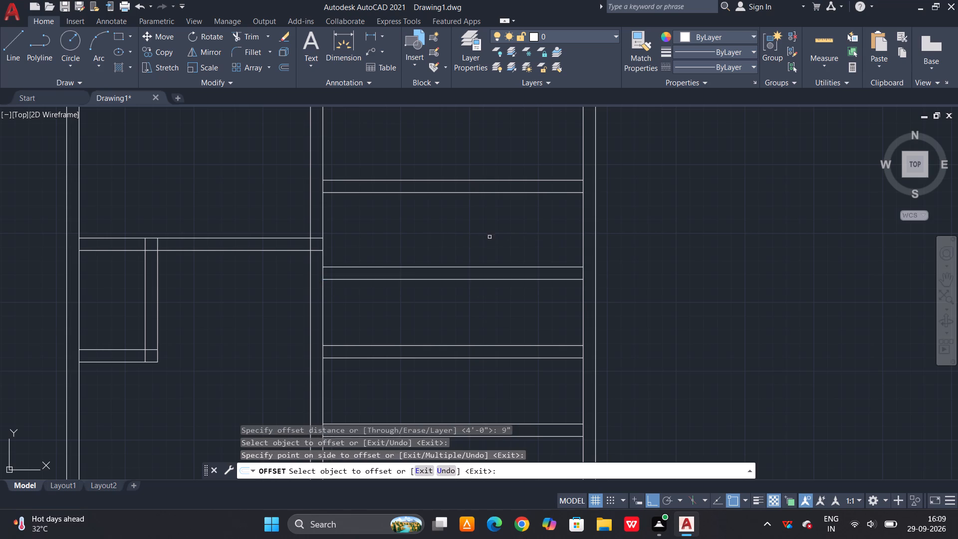
middle_drag(491, 247, 492, 274)
key(Escape)
key(Escape)
Measure the clear vertical gap between the two uppermost horizontal partitions in the right-hand area.
text(dim)
key(space)
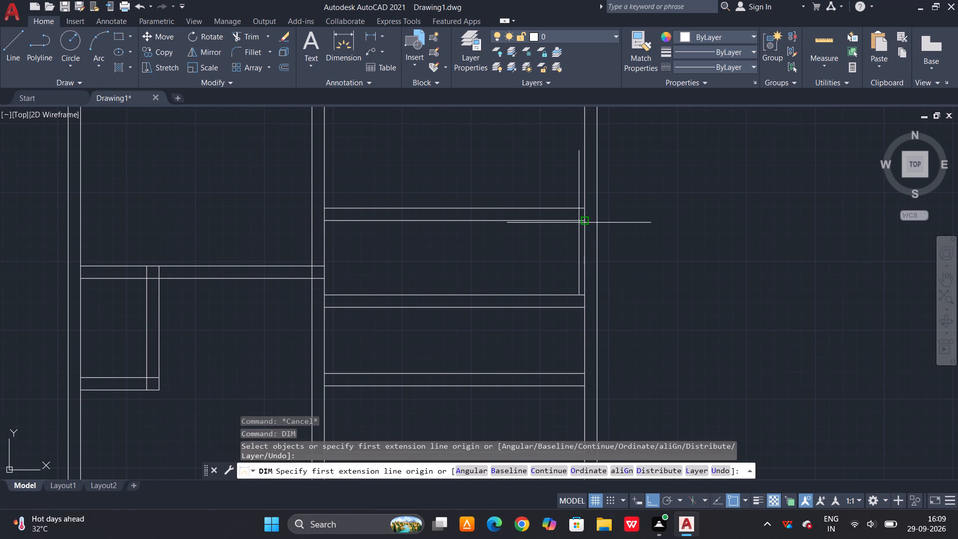
click(585, 221)
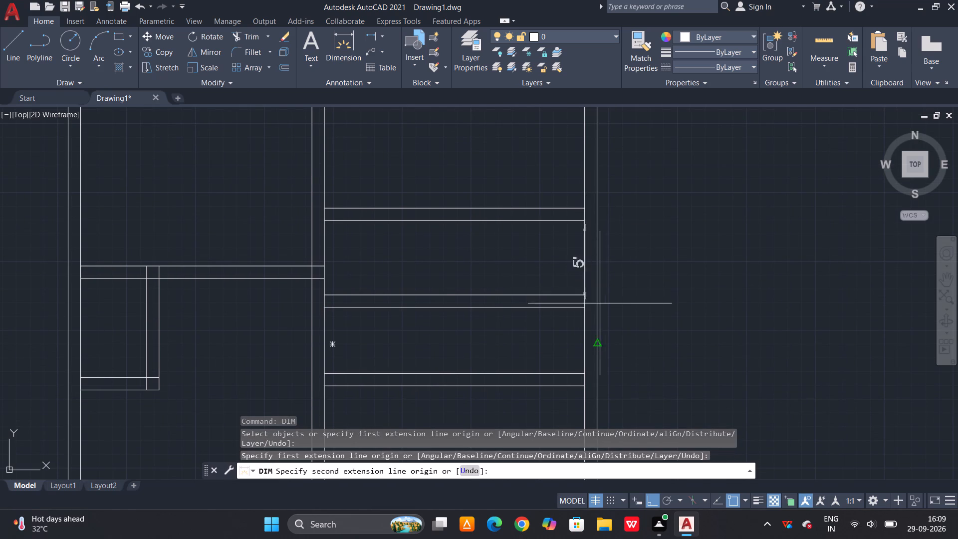
click(584, 294)
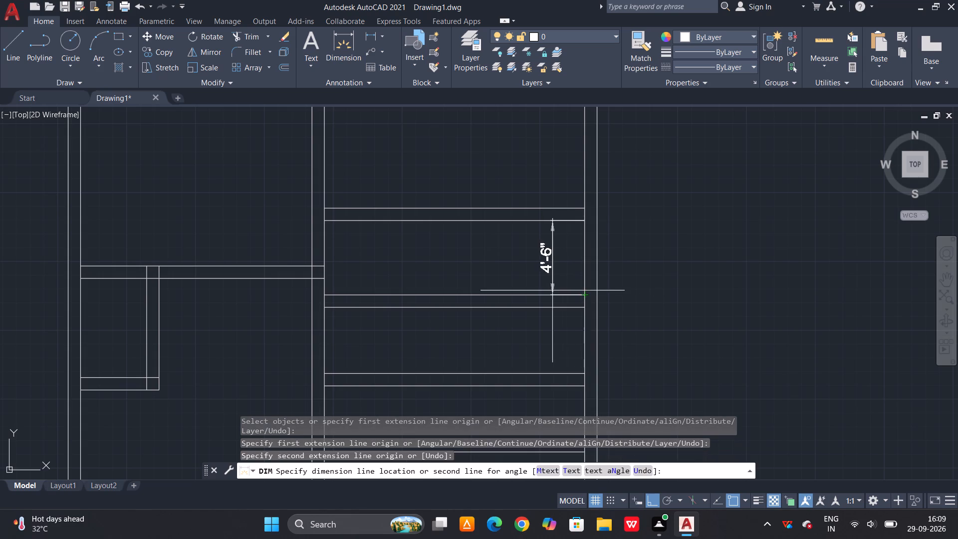
scroll(534, 288, up, 1)
scroll(532, 288, down, 1)
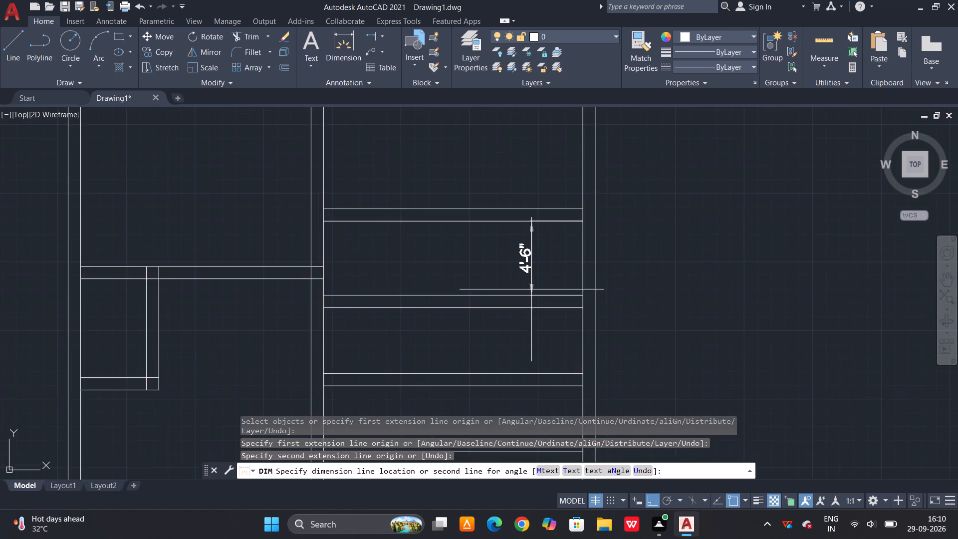
scroll(531, 289, down, 1)
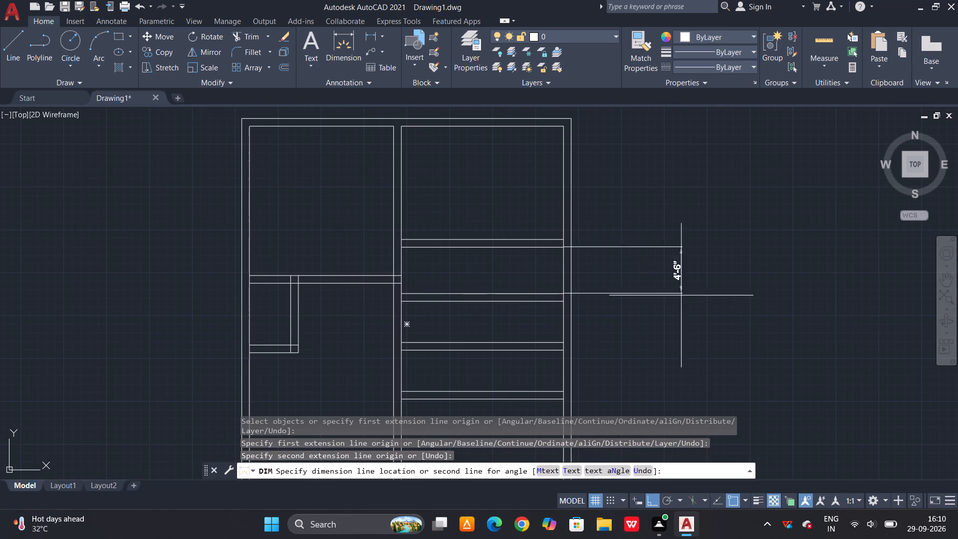
key(Escape)
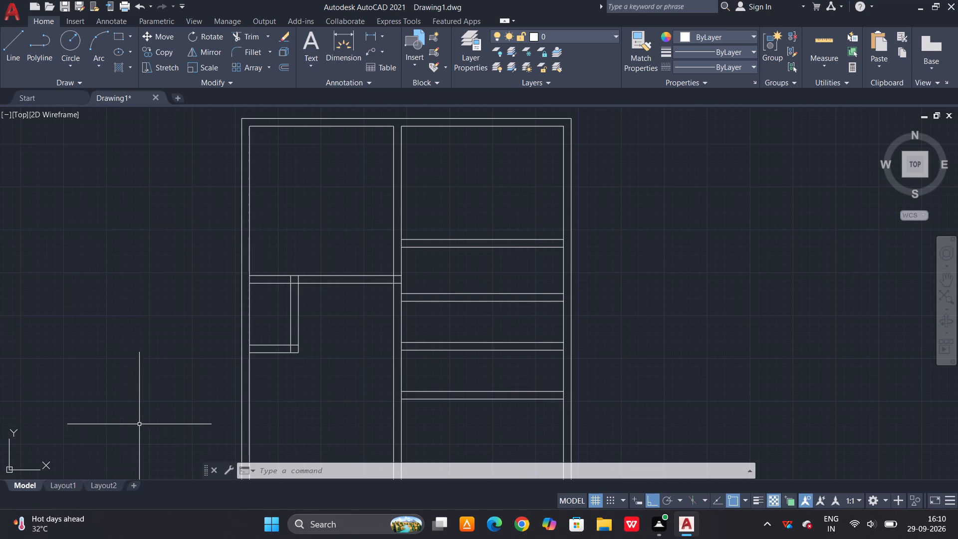
Erase the lines of the three lower horizontal partitions in the right-hand area, keeping only the bottommost line.
click(448, 228)
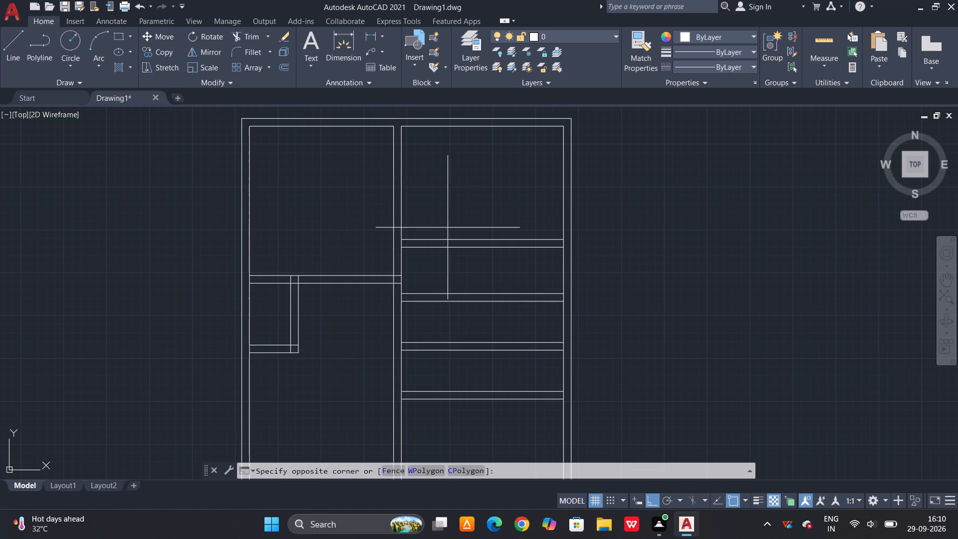
click(463, 427)
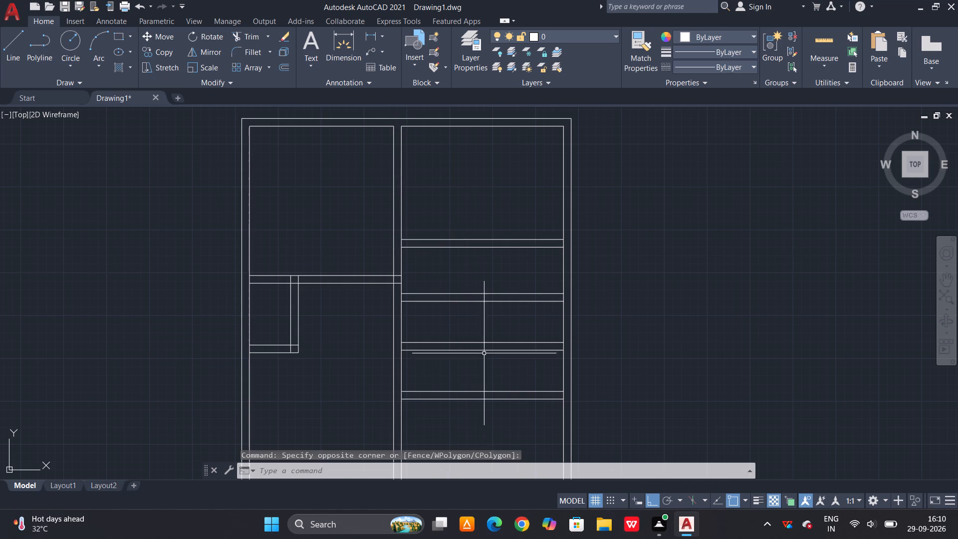
scroll(486, 332, down, 3)
scroll(464, 399, up, 3)
middle_drag(514, 282, 512, 292)
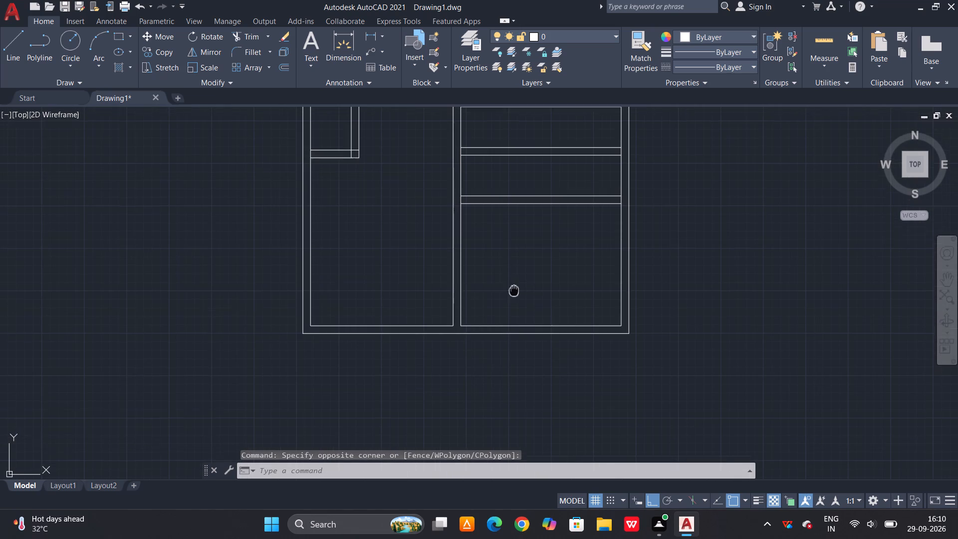
middle_drag(512, 292, 478, 391)
middle_drag(504, 333, 488, 403)
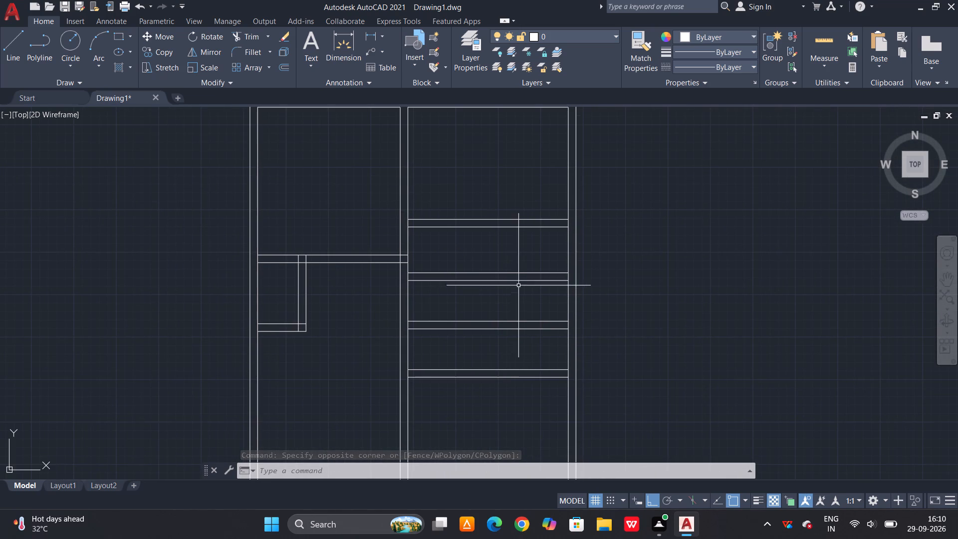
drag(523, 261, 520, 270)
click(473, 398)
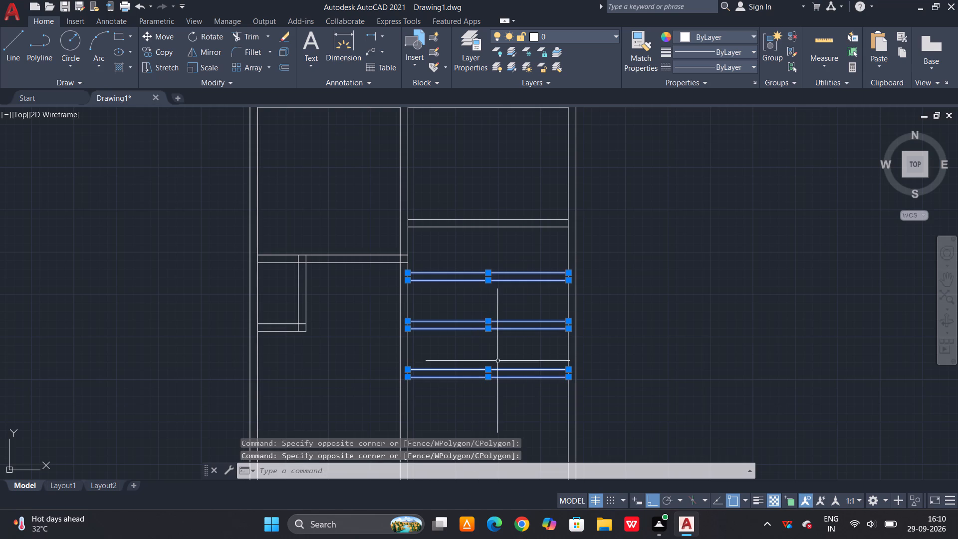
key(Escape)
drag(516, 266, 510, 280)
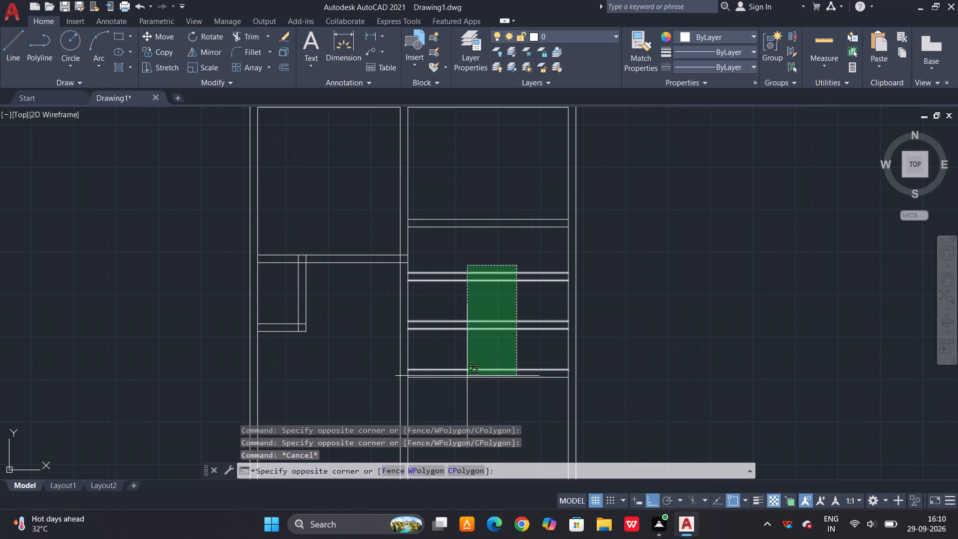
click(469, 370)
key(Delete)
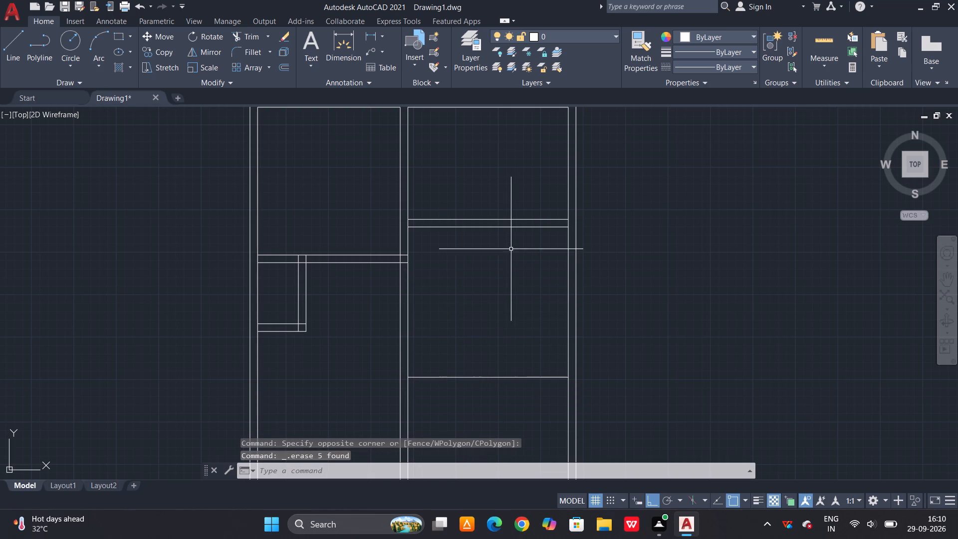
Erase the lower line of the top horizontal partition in the right-hand area.
click(515, 226)
key(Delete)
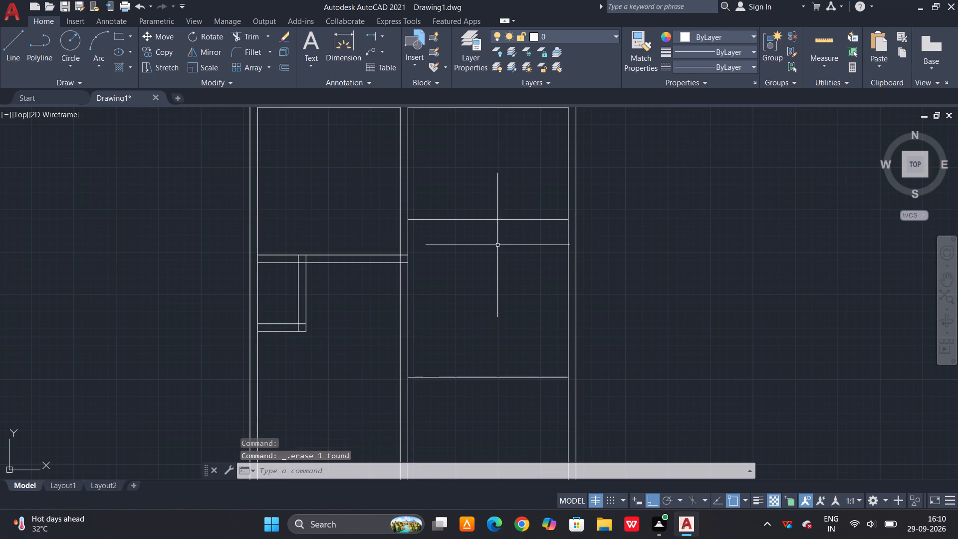
key(Escape)
Offset the right-hand area's upper partition line 4.5" downward and its lower partition line 4.5" upward.
text(o)
key(space)
text(4.5")
key(space)
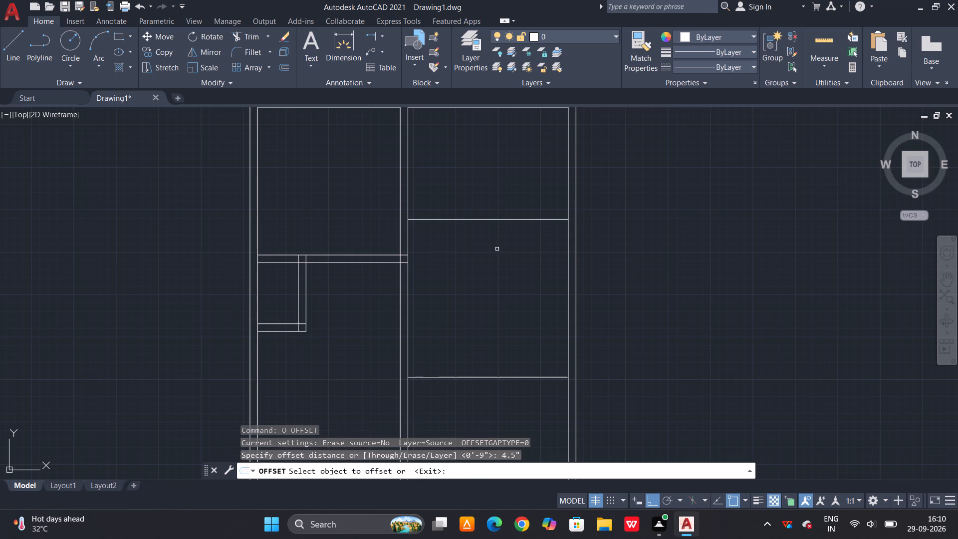
click(511, 220)
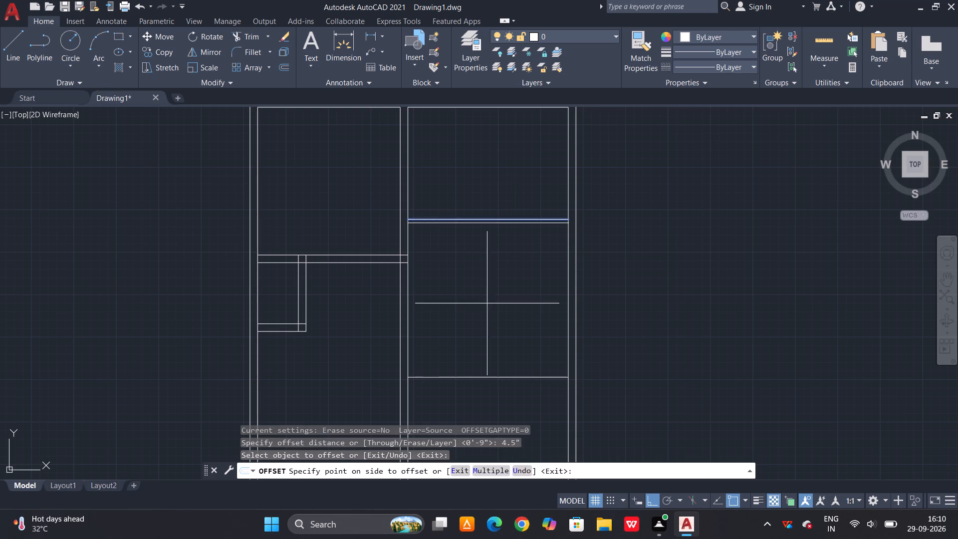
click(487, 303)
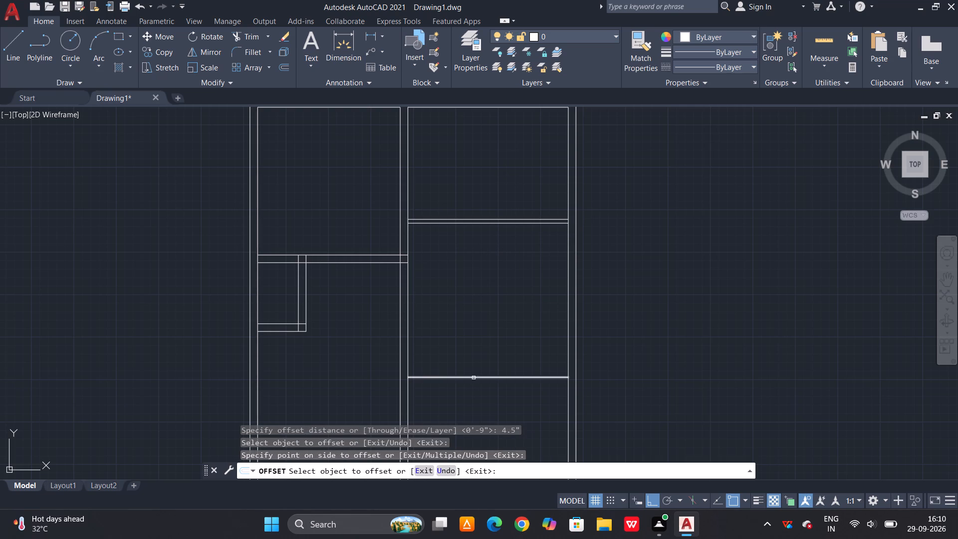
click(474, 378)
click(487, 336)
key(Escape)
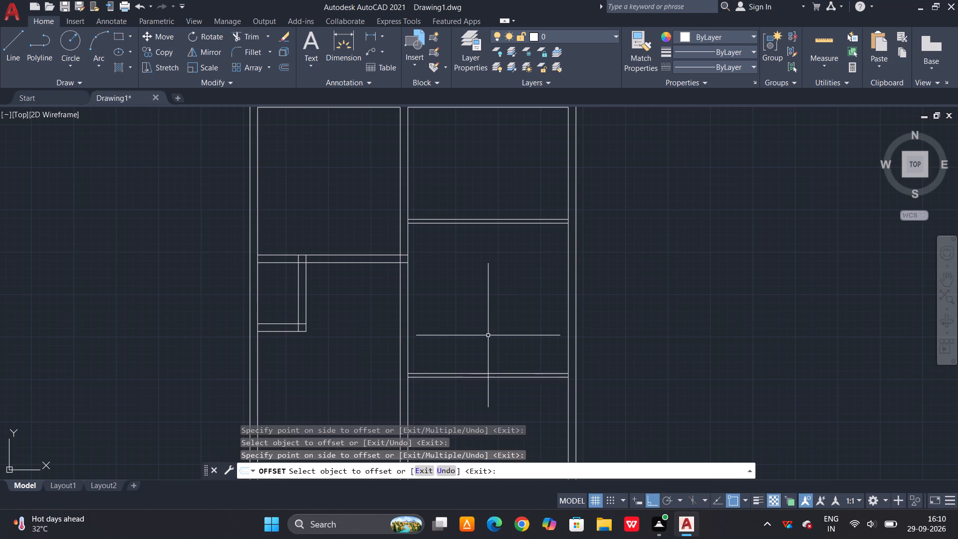
Offset the upper line of the bottom-right room's partition 4' upward.
text(o)
key(space)
text(4')
key(space)
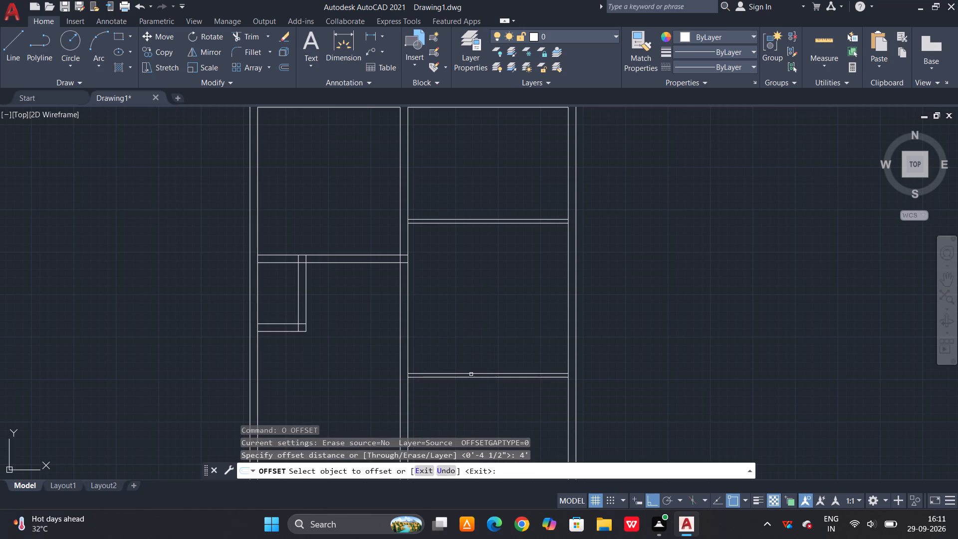
click(471, 374)
click(478, 351)
key(Escape)
Offset the single horizontal line above the bottom-right room's partition 4.5" upward for wall thickness.
text(o)
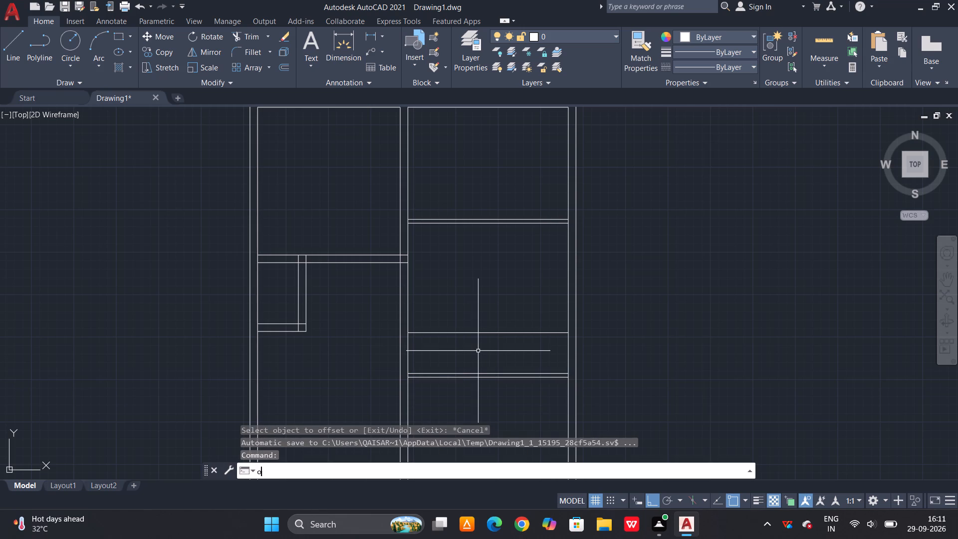
key(space)
text(4.5")
key(space)
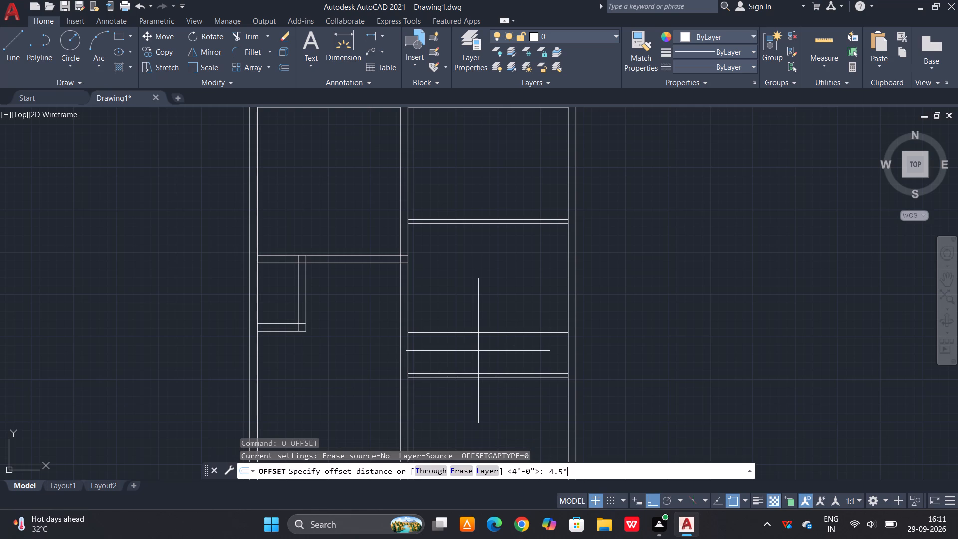
click(492, 331)
click(501, 313)
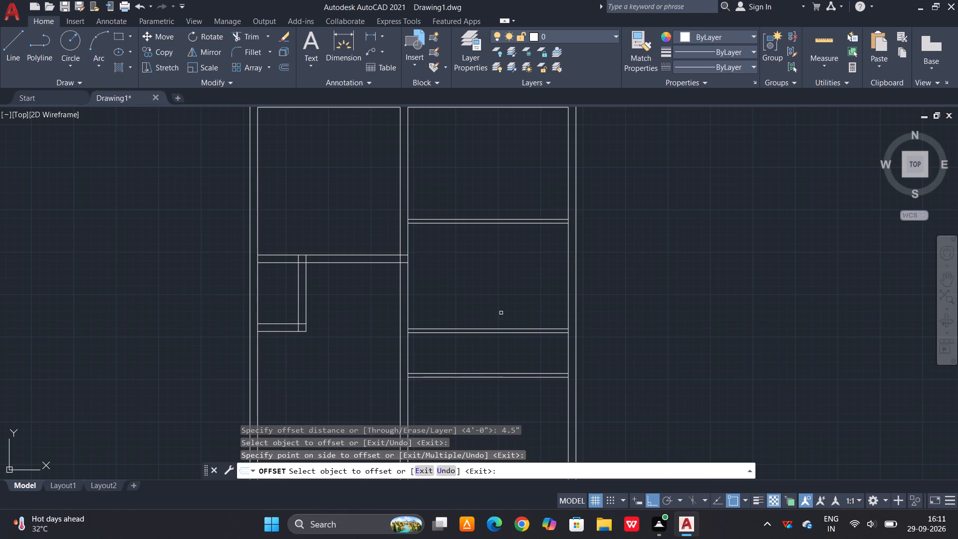
key(Escape)
Offset the upper line of the newest 4.5" partition in the right-hand area 4' upward.
key(o)
key(space)
text(4')
key(space)
click(494, 330)
click(496, 316)
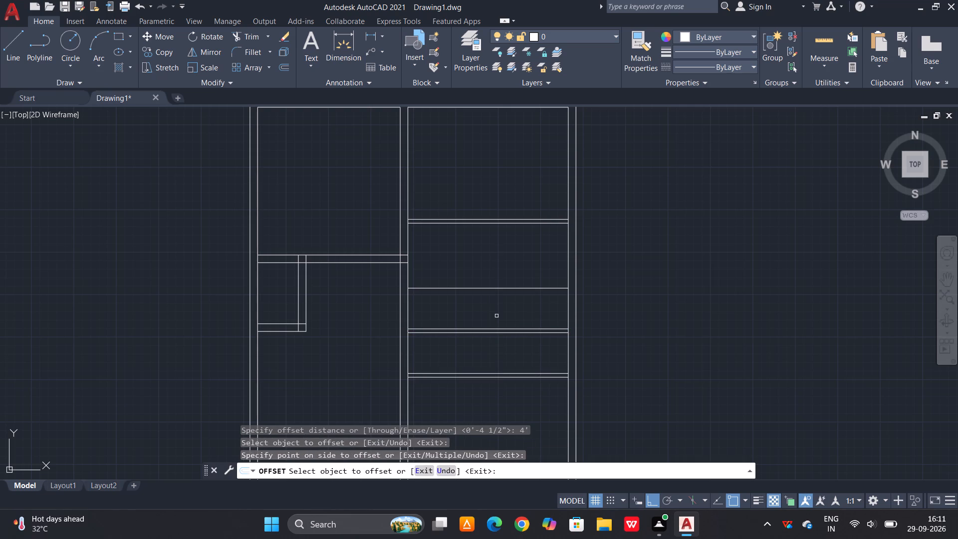
key(Escape)
key(Escape)
Offset the remaining single horizontal line in the right-hand area 4.5" upward to form another partition.
text(o)
key(space)
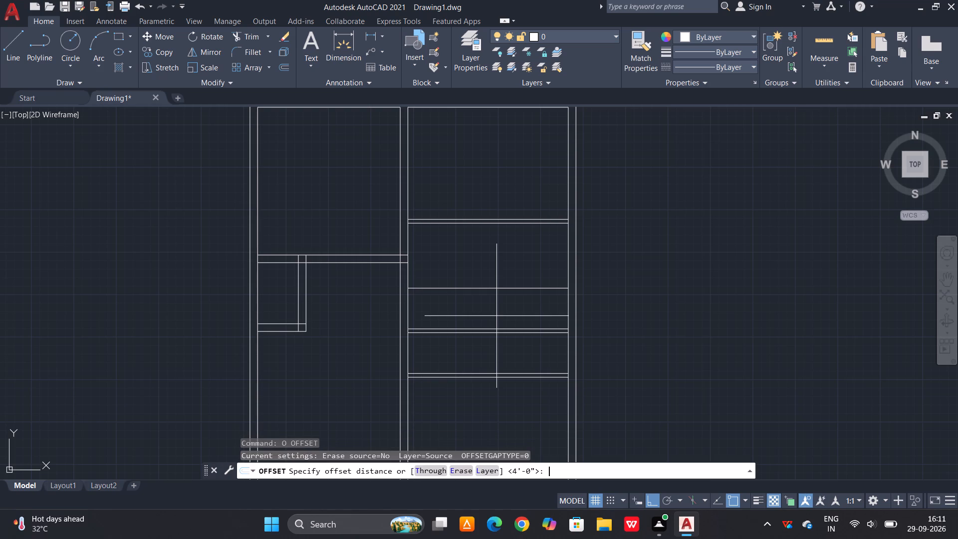
text(4.5)
key(shift+quotedbl)
key(space)
click(505, 287)
click(512, 272)
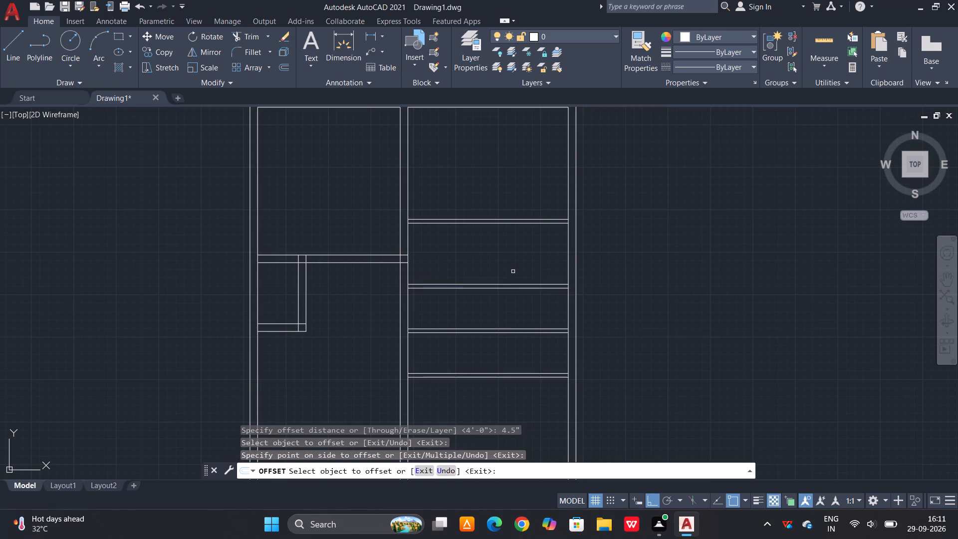
scroll(513, 271, up, 2)
key(Escape)
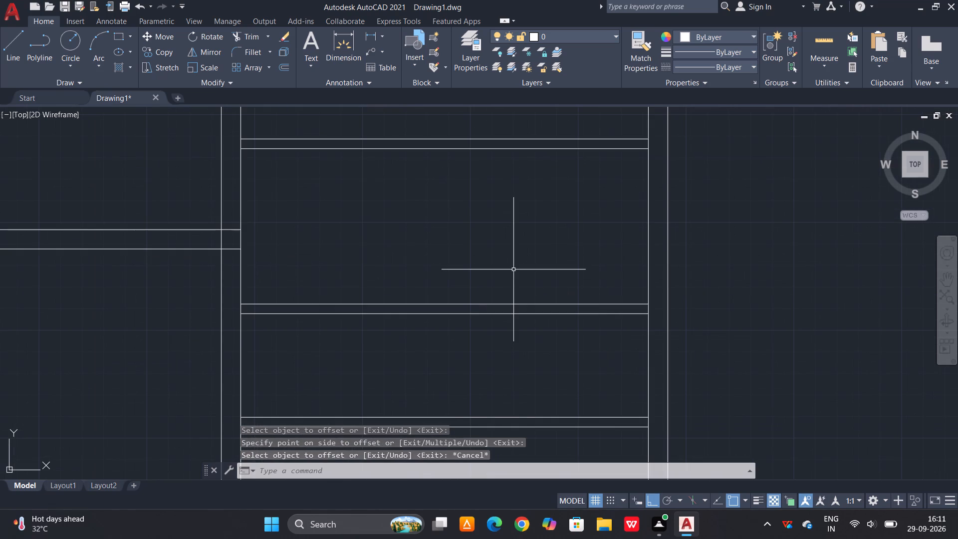
key(Escape)
Measure the clear vertical gap between the two uppermost 4.5" partitions in the right-hand area.
key(d)
text(im)
key(space)
drag(649, 149, 650, 155)
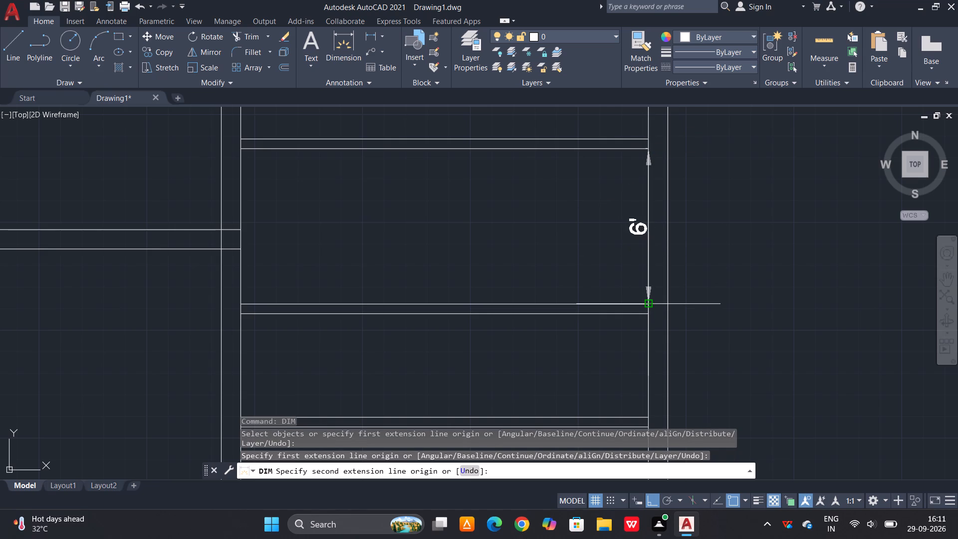
key(Escape)
Erase the lower line of the horizontal partition in the left-hand area.
scroll(649, 303, down, 3)
middle_drag(581, 299, 602, 209)
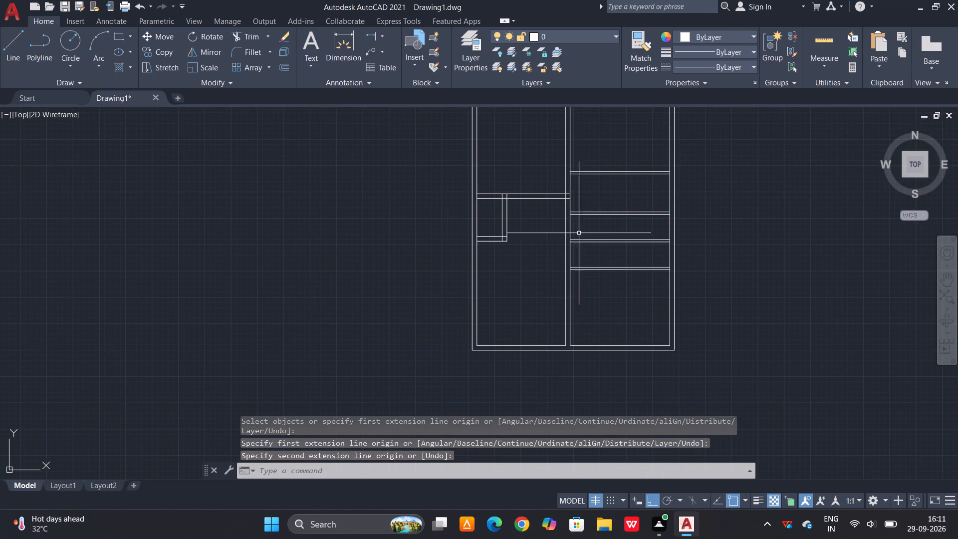
middle_drag(563, 238, 558, 336)
scroll(540, 294, up, 2)
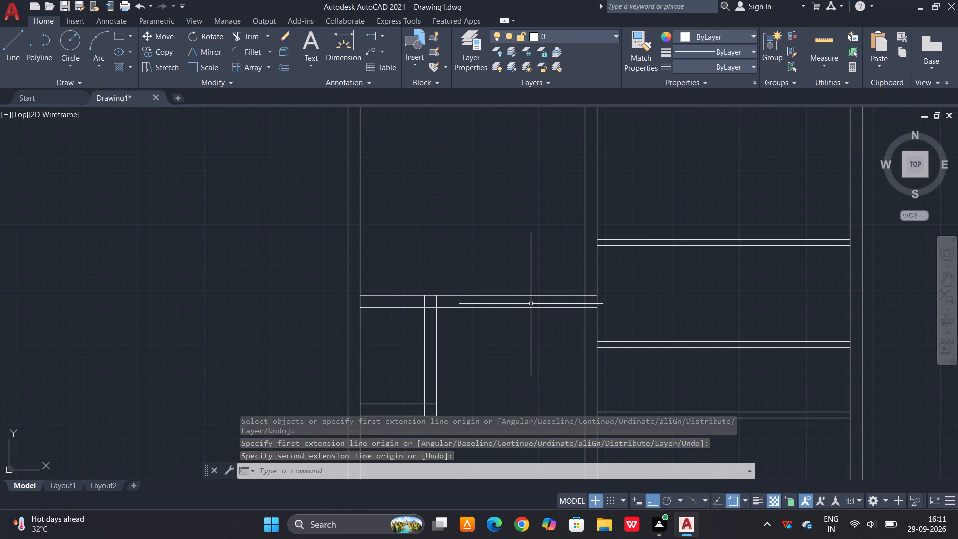
drag(531, 304, 524, 317)
click(511, 338)
key(Delete)
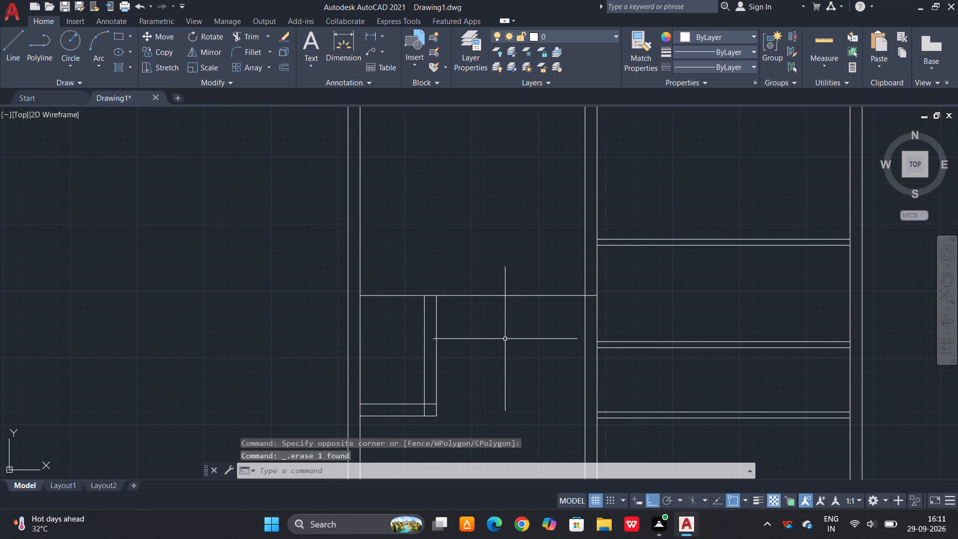
Erase the four wall lines enclosing the small room below the left-hand horizontal partition.
drag(505, 337, 453, 381)
click(402, 424)
key(Delete)
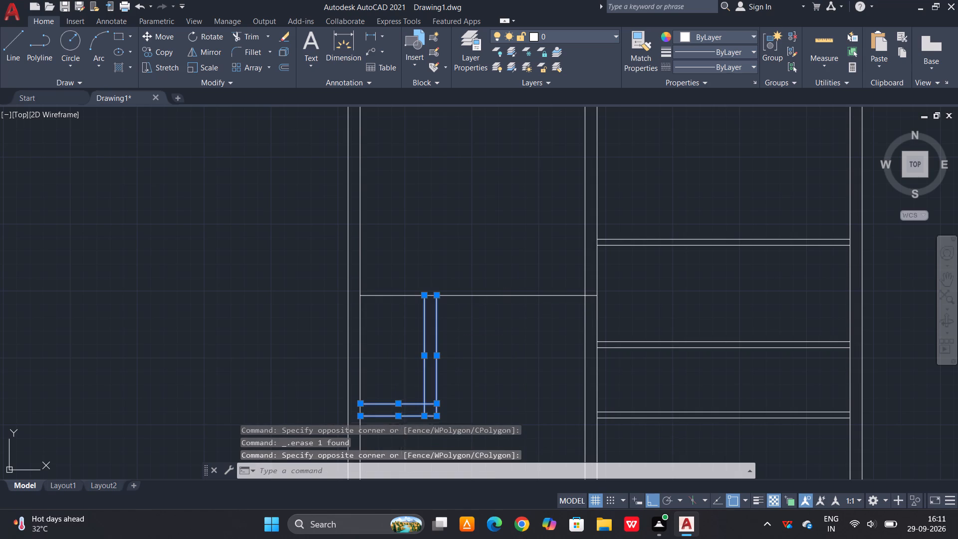
key(Escape)
Offset the remaining horizontal partition line in the left-hand area 4.5" downward.
text(o 4)
text(.5")
key(space)
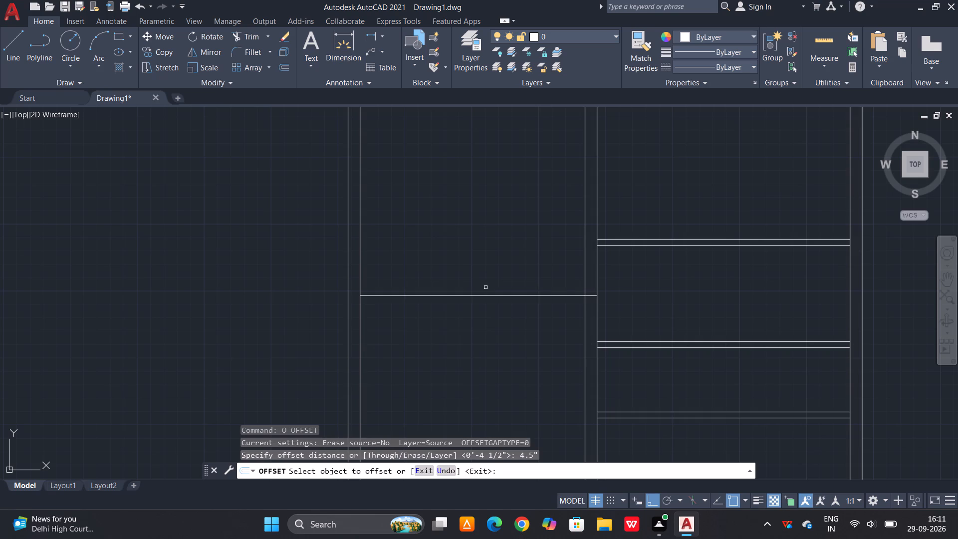
click(478, 296)
drag(456, 351, 467, 348)
Offset the left line of the central vertical partition 4.5" to the right, inside the wall.
click(586, 307)
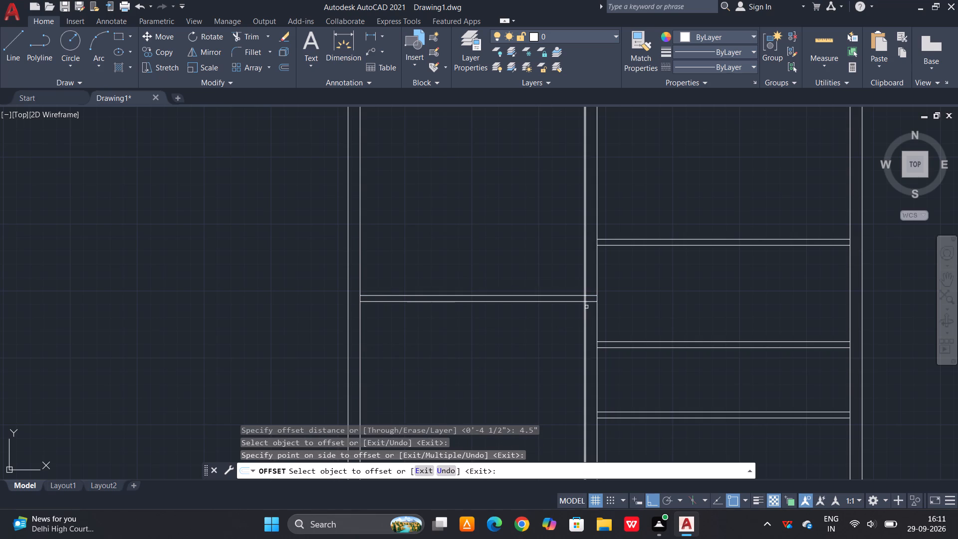
click(603, 299)
scroll(603, 284, up, 2)
key(grave)
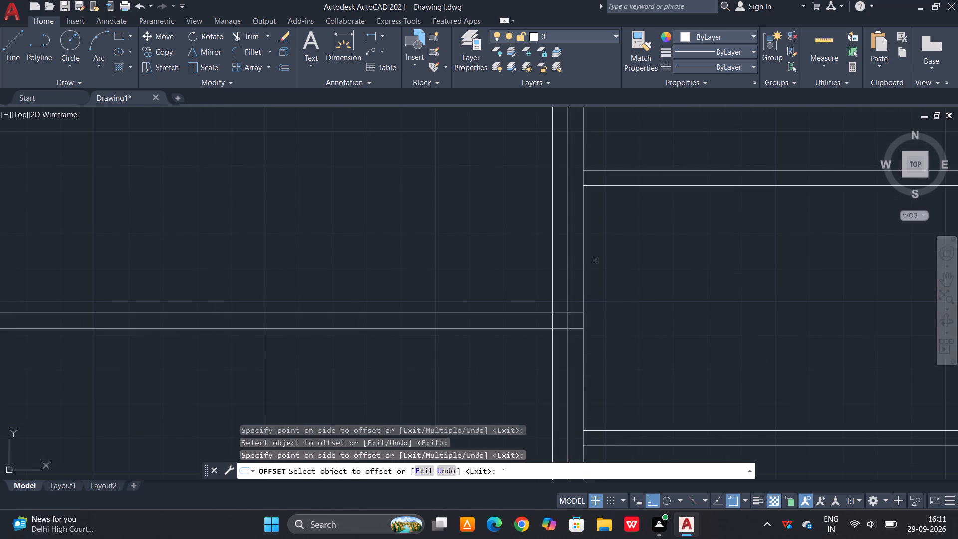
Erase the right line of the central vertical partition.
key(Escape)
drag(594, 258, 587, 258)
click(576, 262)
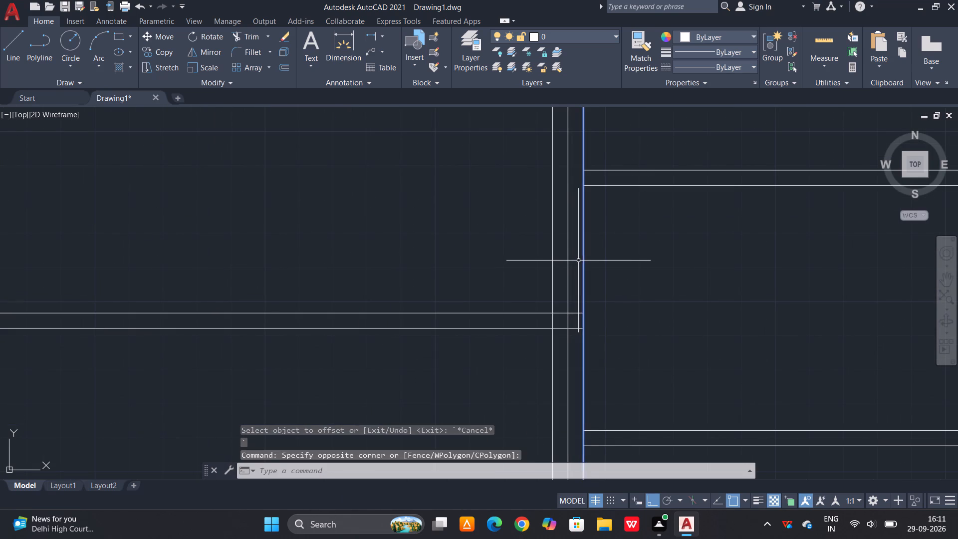
key(Delete)
Trim the left-hand horizontal partition's two lines back to the left line of the central vertical partition.
scroll(582, 259, down, 1)
text(tr)
key(space)
key(space)
scroll(574, 299, up, 2)
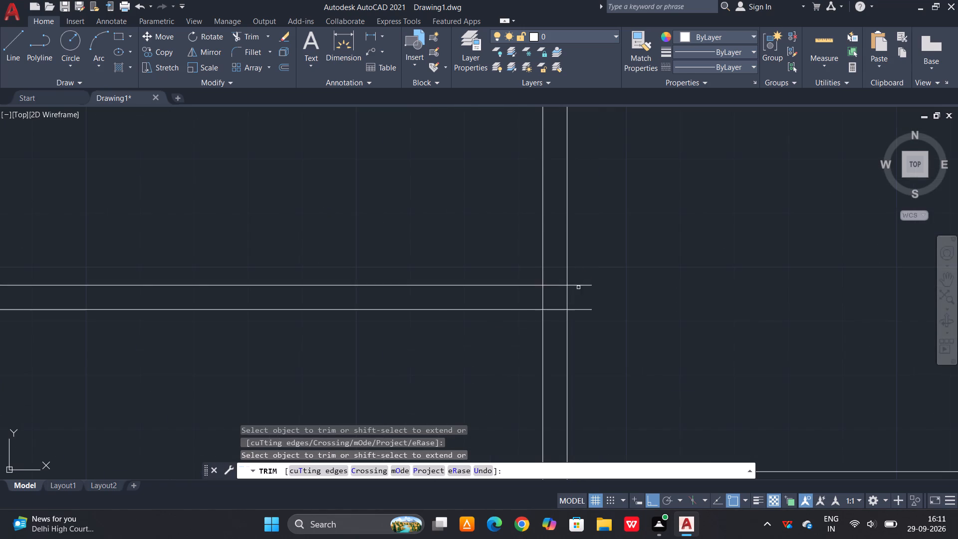
drag(586, 269, 585, 279)
click(575, 320)
drag(558, 277, 554, 291)
click(545, 348)
scroll(575, 272, down, 4)
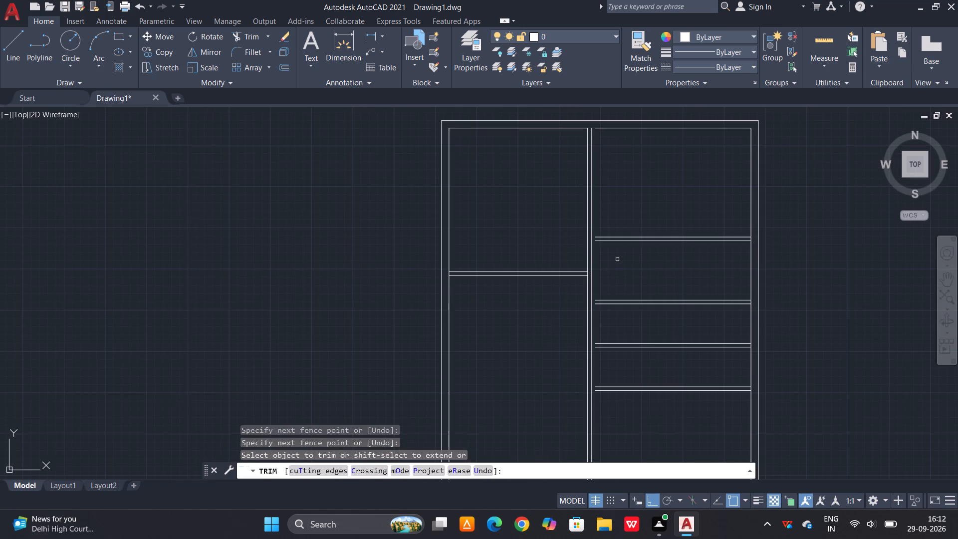
middle_drag(617, 258, 613, 232)
key(Escape)
key(Escape)
Extend the lines of all four right-side horizontal partitions to meet the central vertical partition.
text(ex)
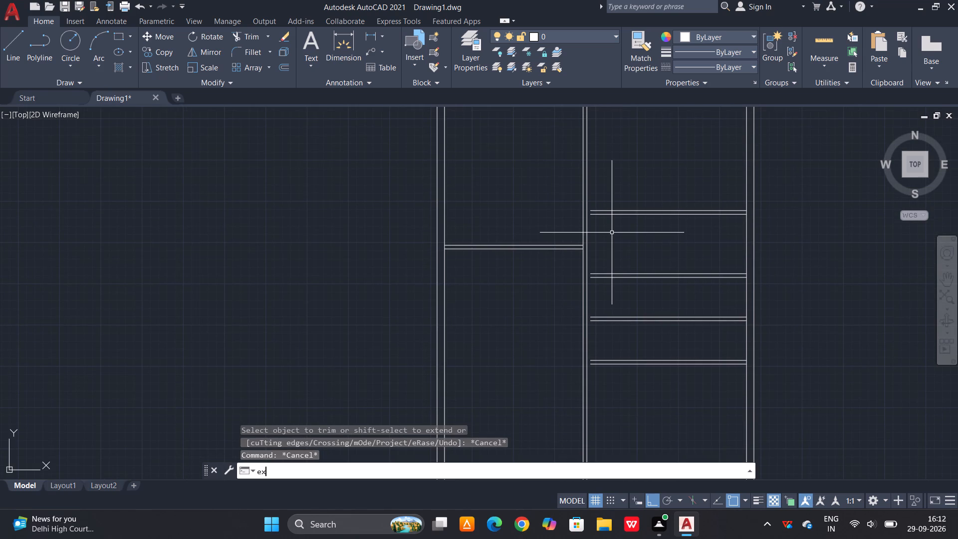
key(space)
key(space)
click(651, 181)
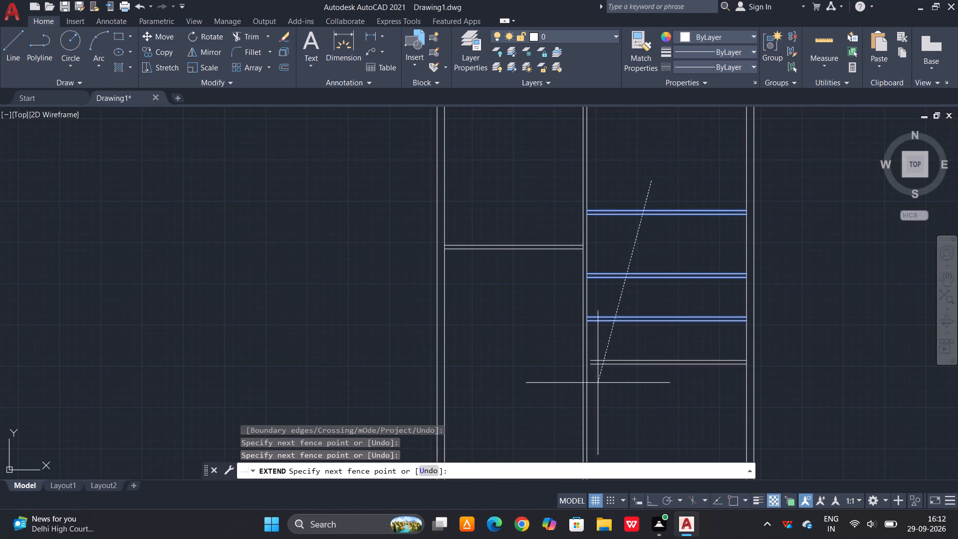
click(598, 392)
middle_drag(552, 337, 560, 319)
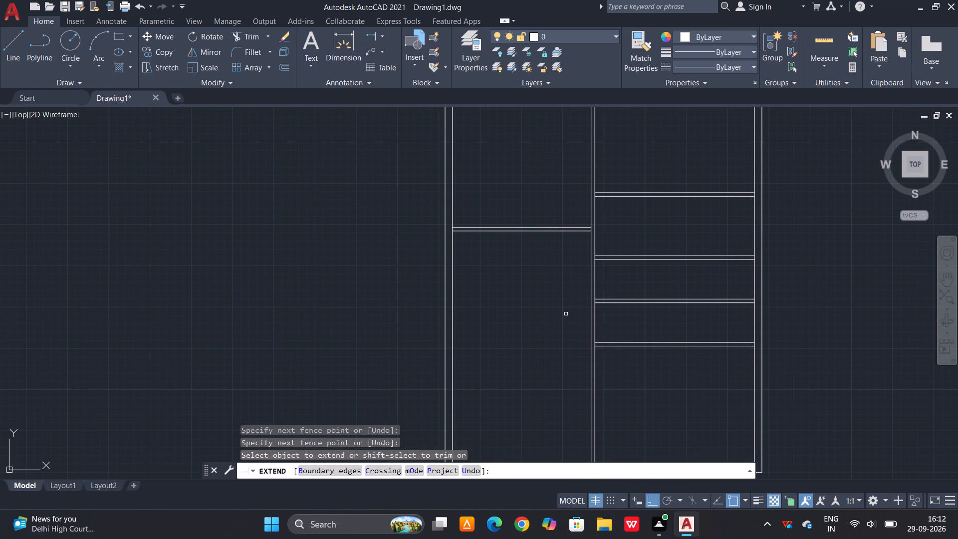
key(Escape)
Offset the lower line of the left-hand horizontal partition 6' downward.
text(o)
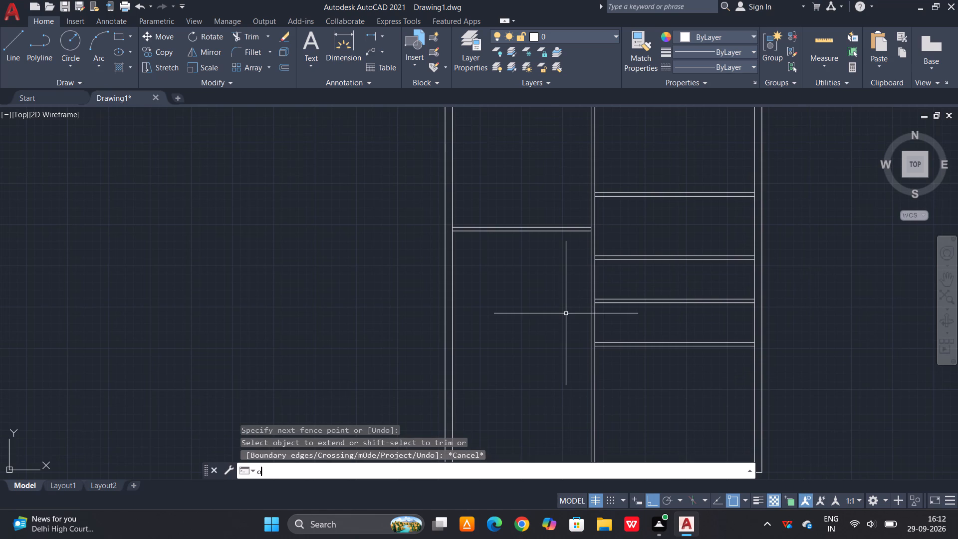
key(space)
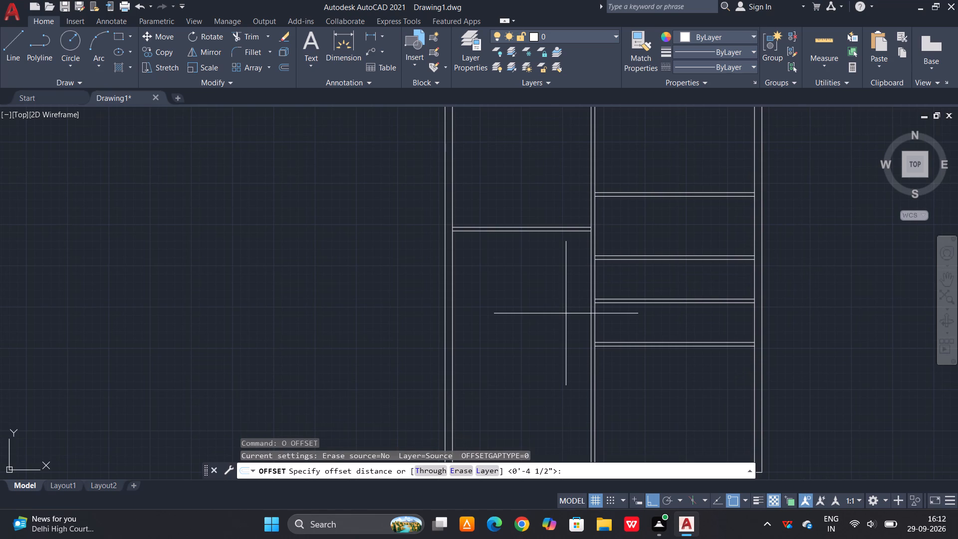
text(6')
key(space)
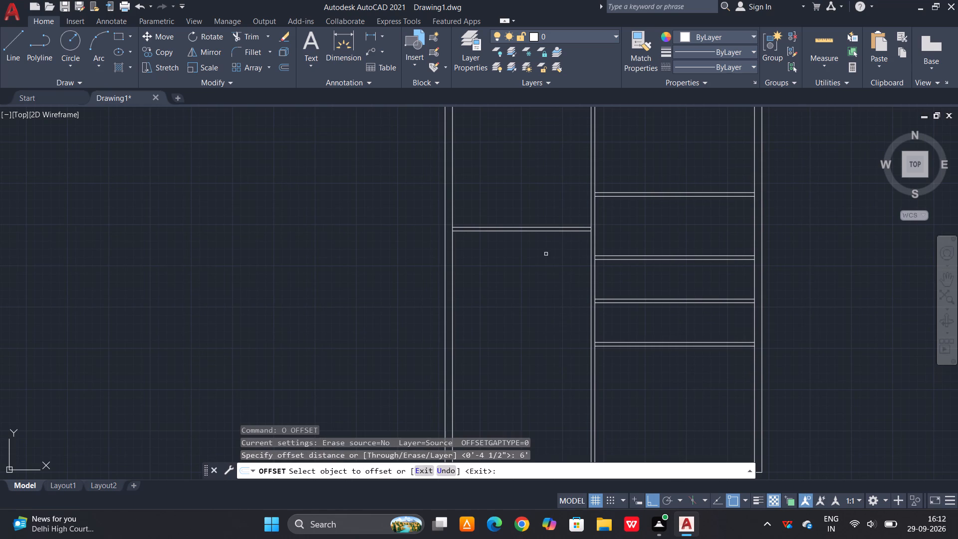
click(547, 232)
click(532, 283)
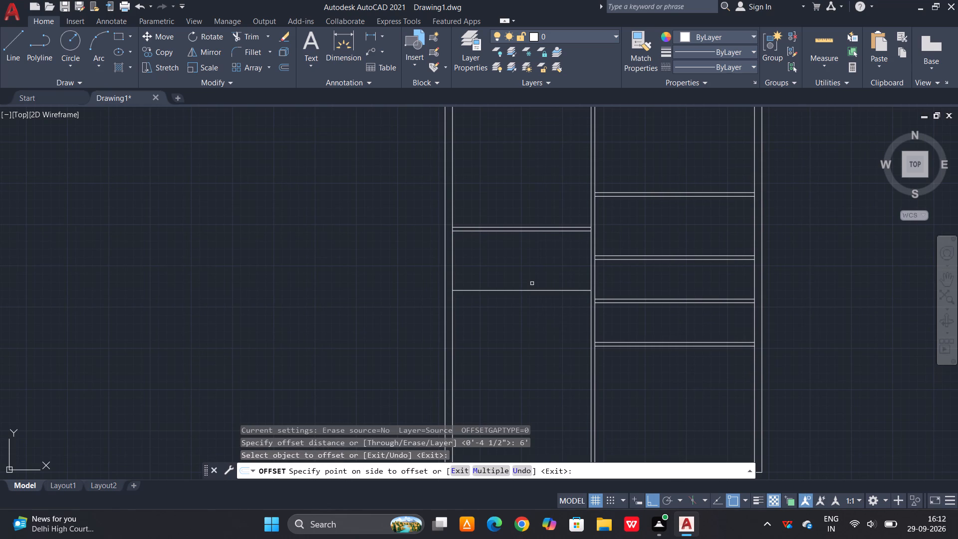
key(Escape)
Offset the inner line of the left exterior wall 4' to the right.
text(o 4')
key(space)
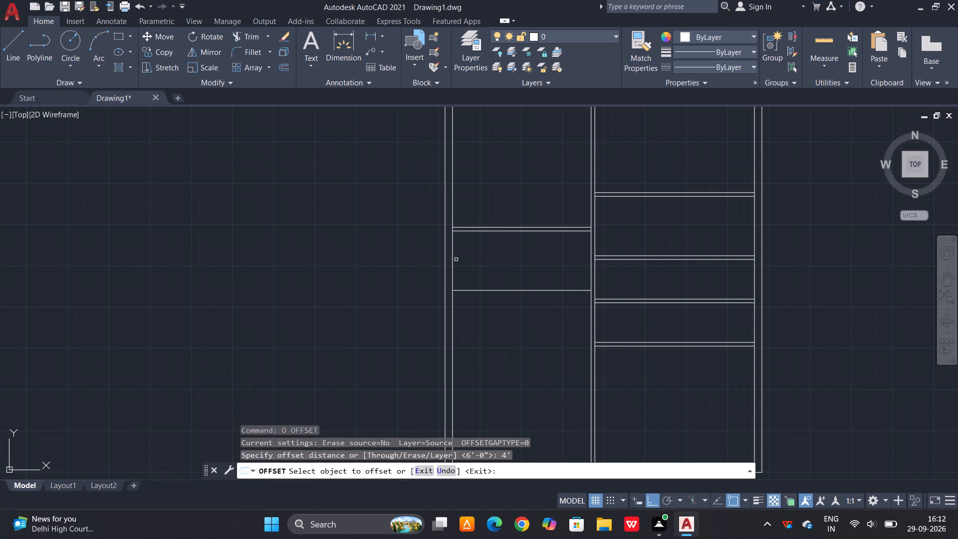
click(453, 260)
click(521, 254)
key(Escape)
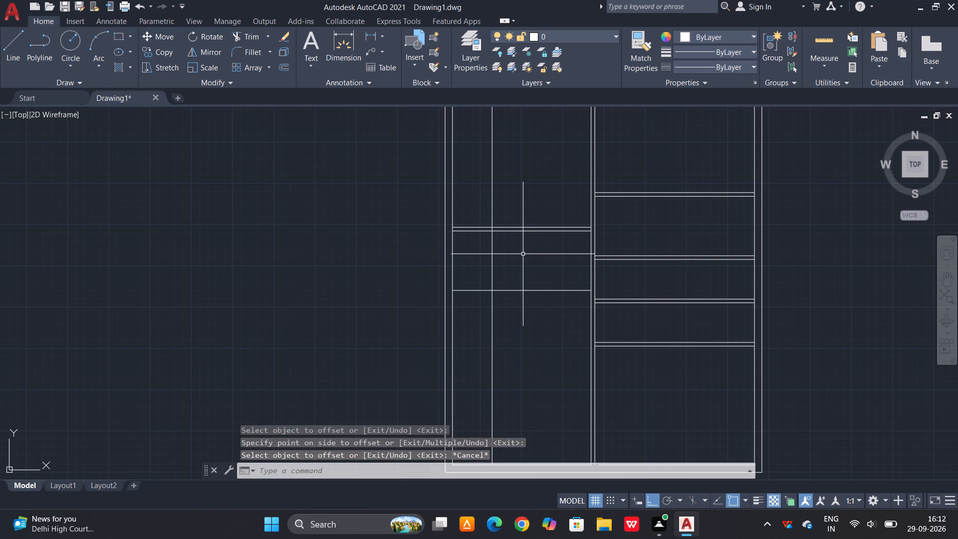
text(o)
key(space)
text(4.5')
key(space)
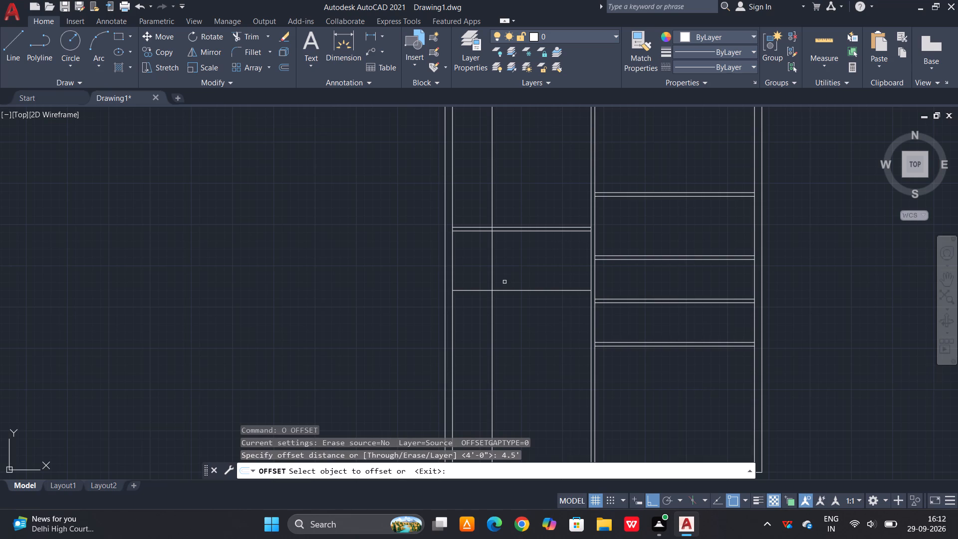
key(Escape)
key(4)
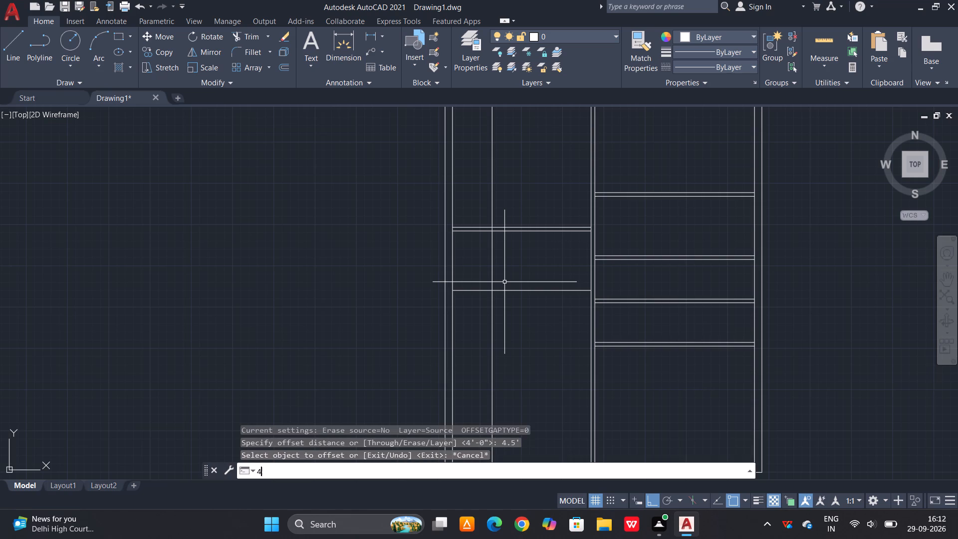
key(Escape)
Offset the new horizontal line 4.5" downward and the new vertical line 4.5" to the right as partition thicknesses.
text(o 4.5")
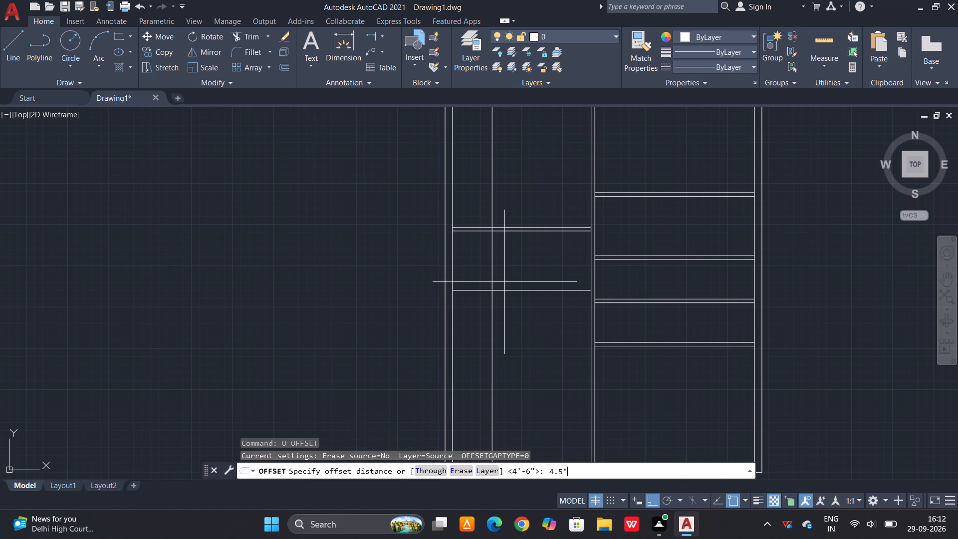
key(space)
click(514, 291)
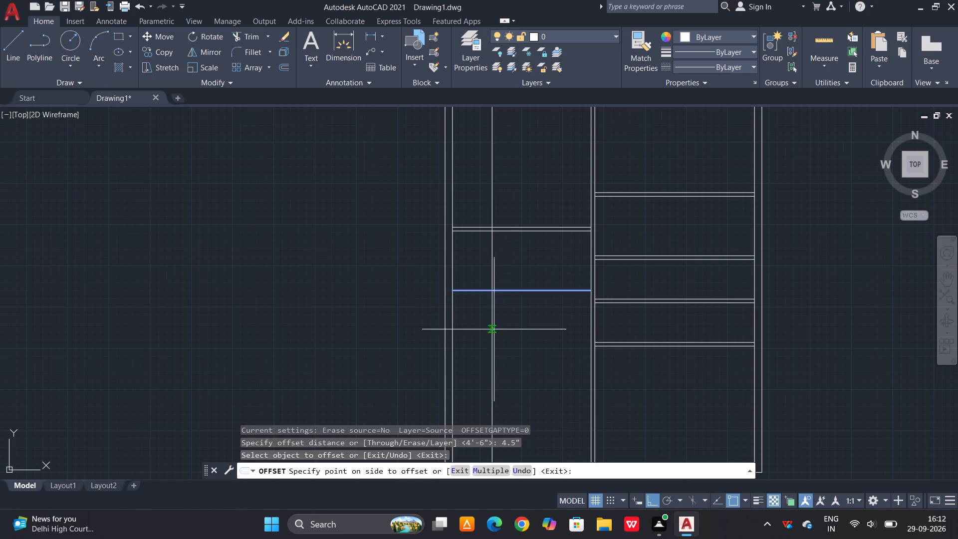
click(494, 331)
click(491, 324)
click(511, 317)
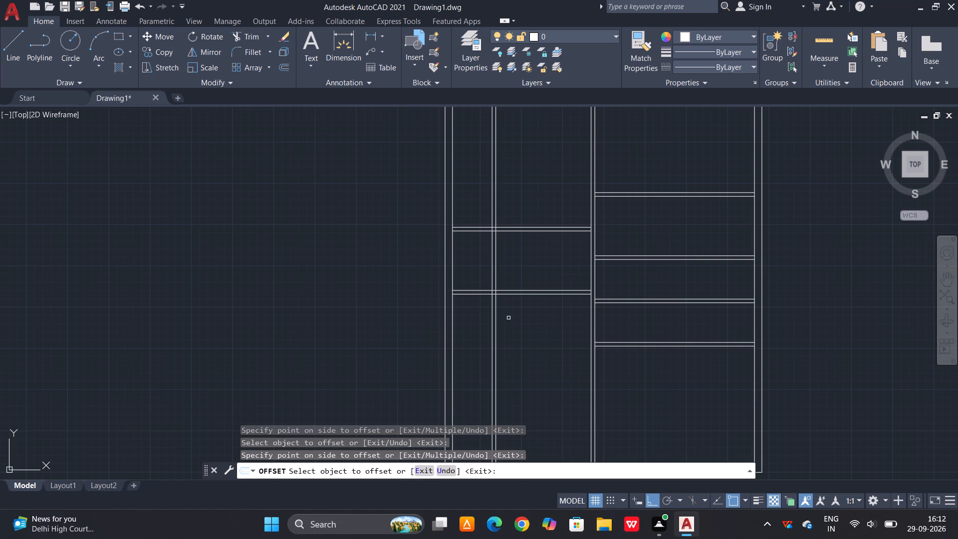
key(Escape)
Trim the new partition lines extending beyond the 4' by 6' small room below the left-hand horizontal partition.
text(tr)
key(space)
key(space)
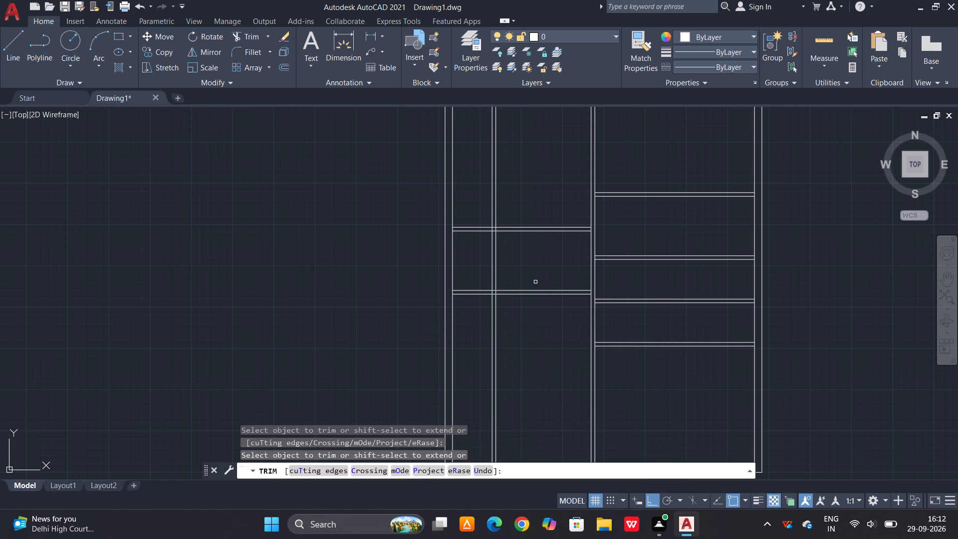
drag(536, 279, 533, 290)
click(519, 321)
drag(515, 327, 510, 329)
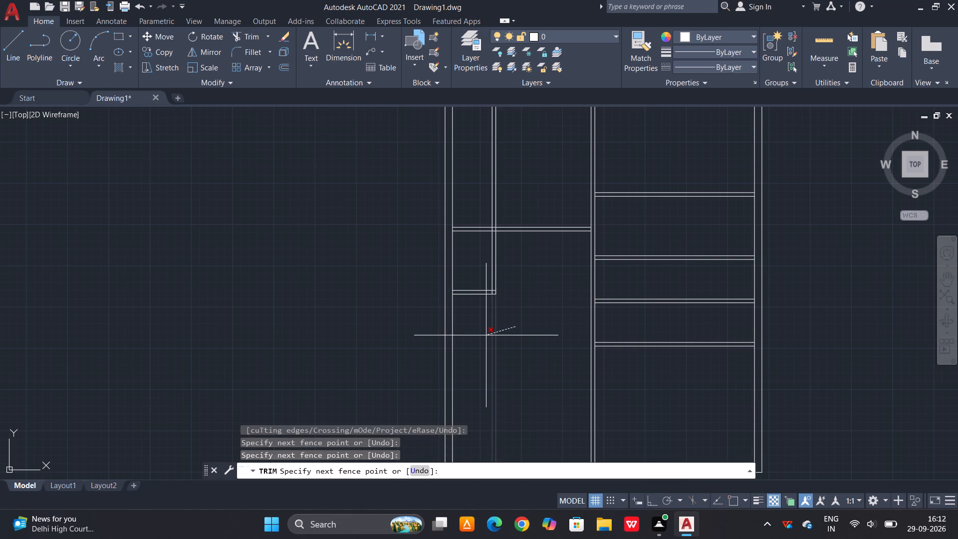
click(486, 335)
click(521, 198)
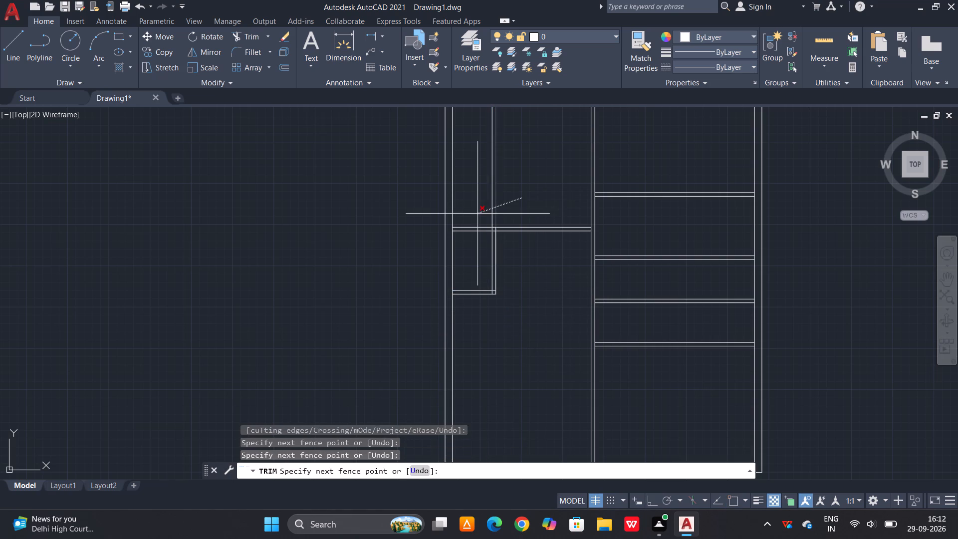
click(481, 213)
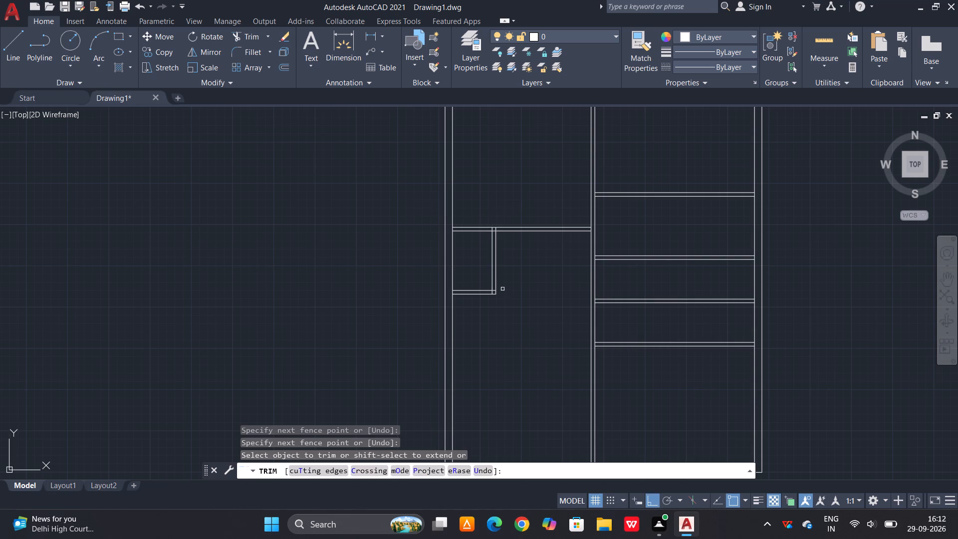
Trim the overlapping lines where the left-hand horizontal partition meets the small room's vertical wall and the left exterior wall.
scroll(502, 289, up, 2)
middle_drag(497, 255, 529, 330)
scroll(506, 198, up, 1)
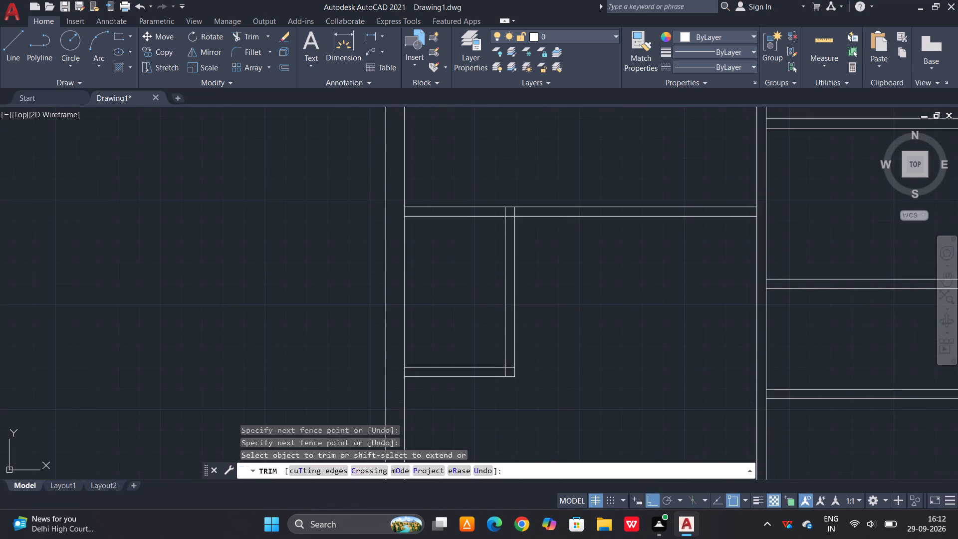
scroll(506, 198, up, 1)
drag(529, 229, 524, 232)
drag(480, 237, 486, 236)
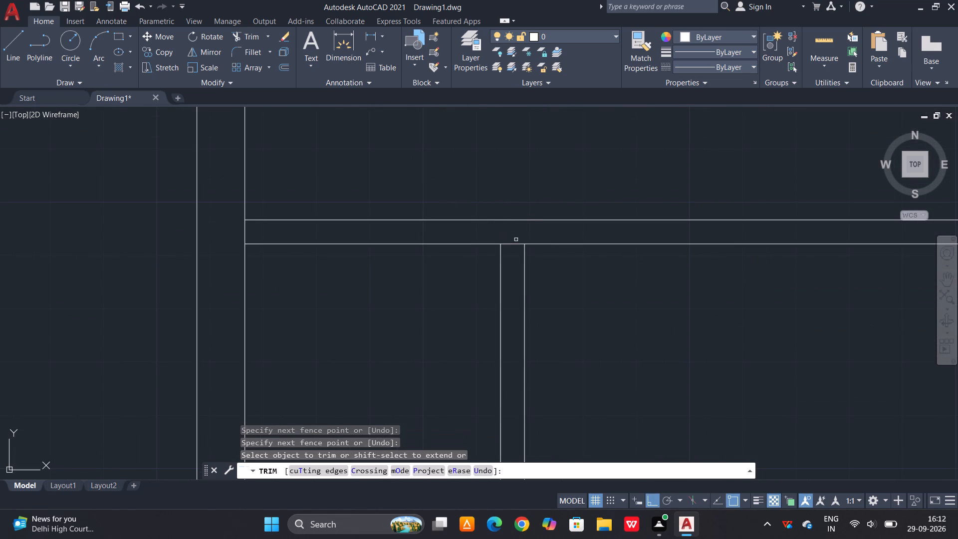
click(517, 244)
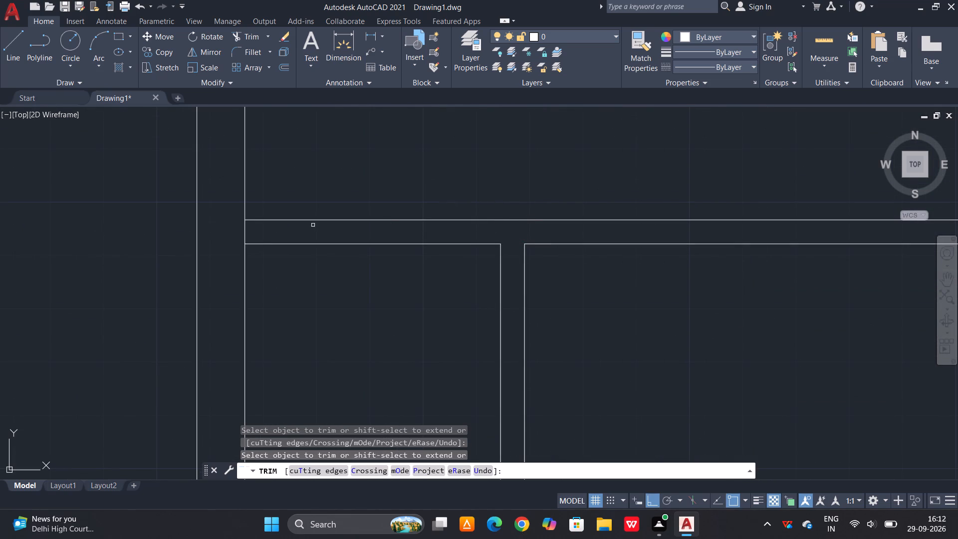
click(244, 232)
scroll(332, 224, down, 3)
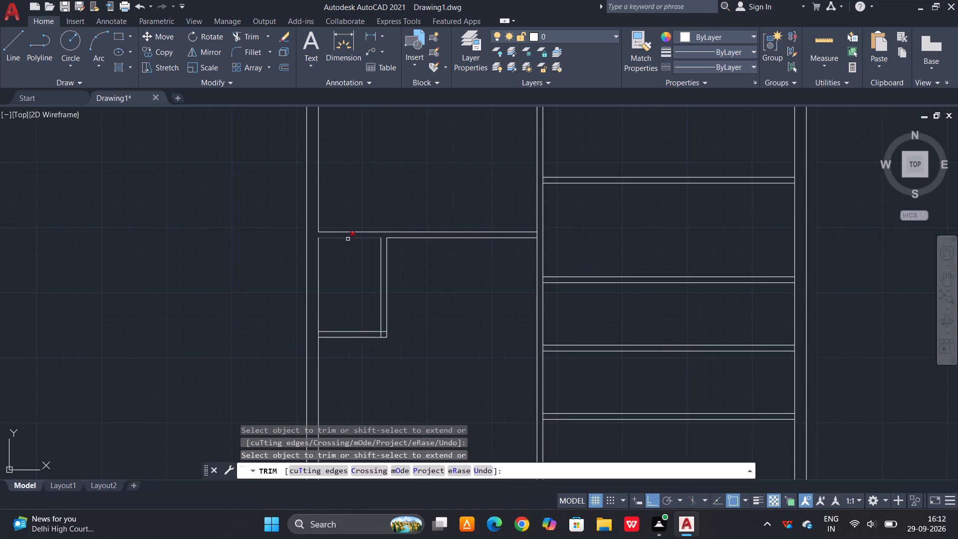
scroll(348, 239, down, 1)
scroll(397, 171, down, 1)
middle_drag(397, 173, 400, 203)
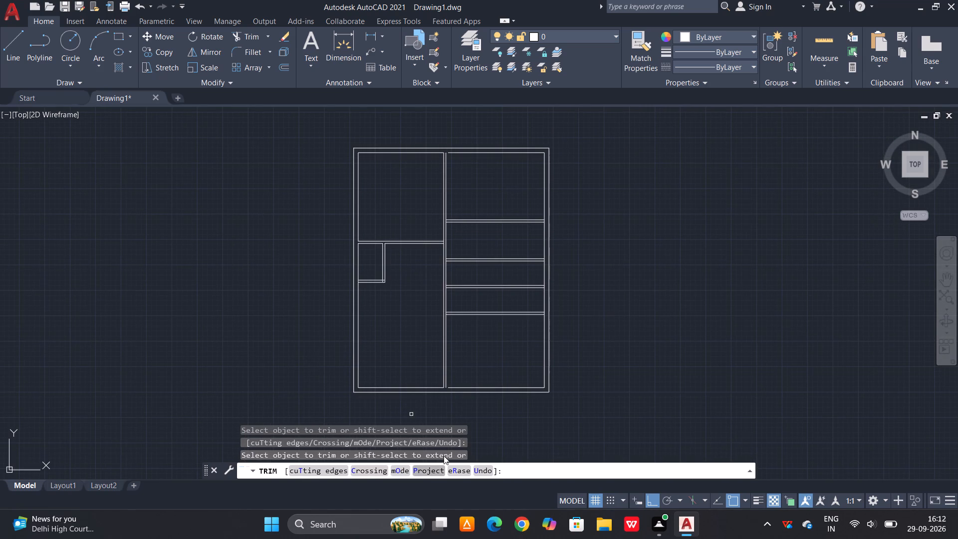
scroll(453, 389, up, 2)
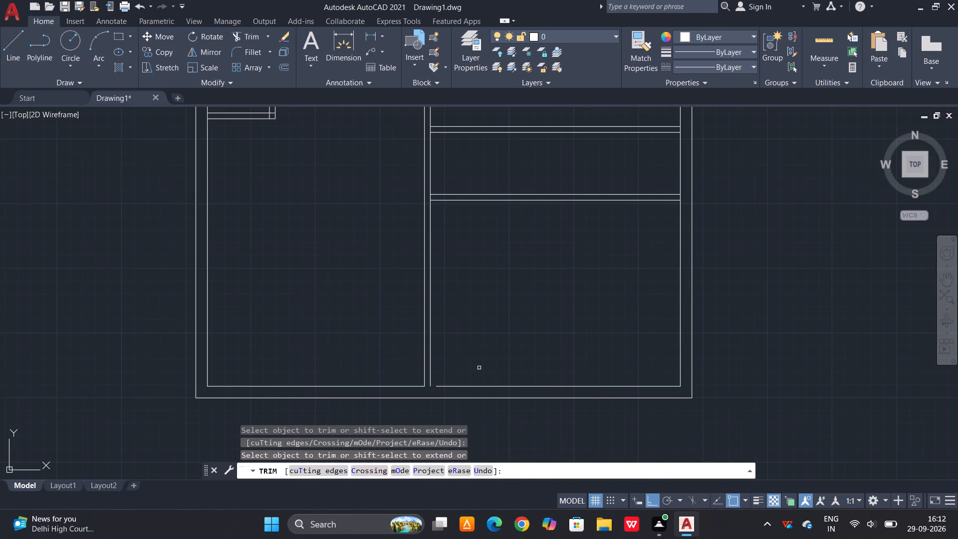
key(Escape)
Extend the bottom exterior wall's inner line in the lower right-hand room to the central vertical partition.
text(ex)
key(space)
key(space)
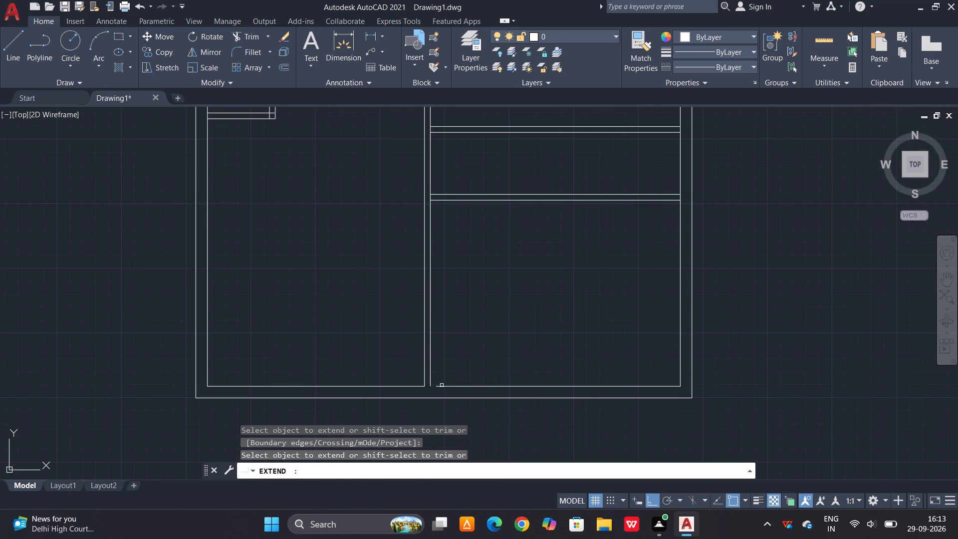
click(439, 387)
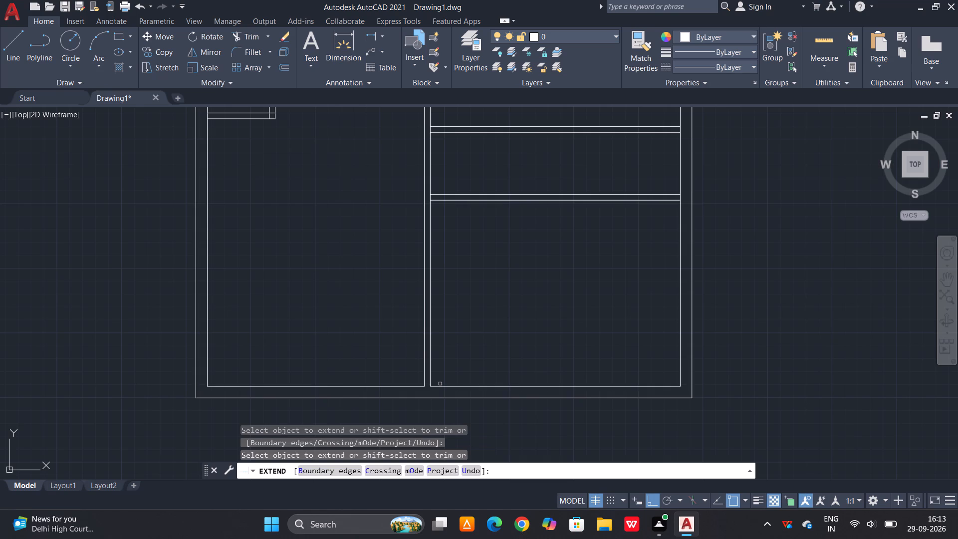
key(Escape)
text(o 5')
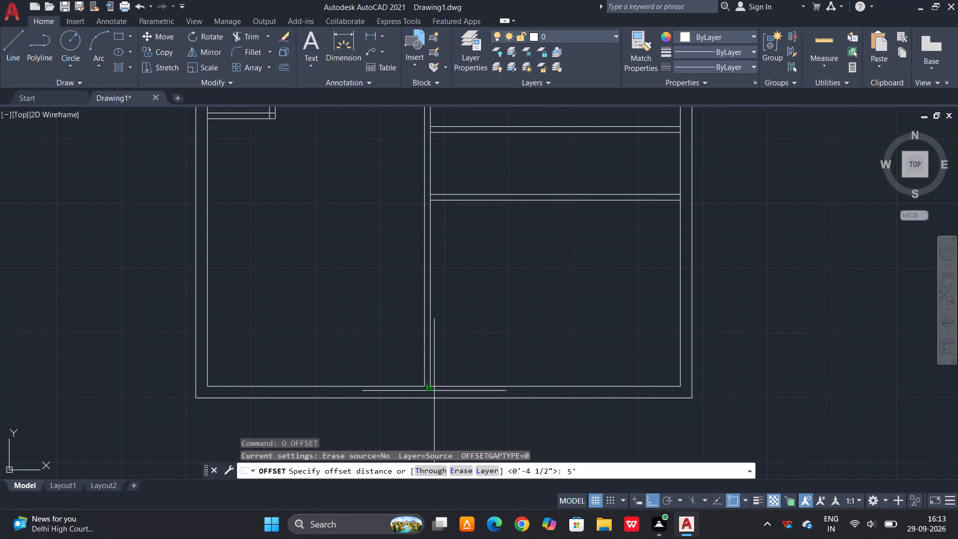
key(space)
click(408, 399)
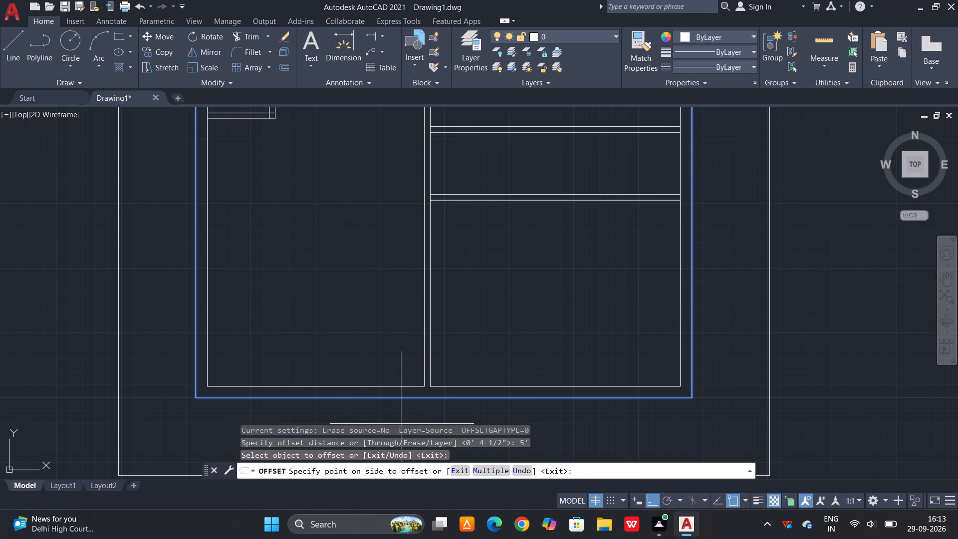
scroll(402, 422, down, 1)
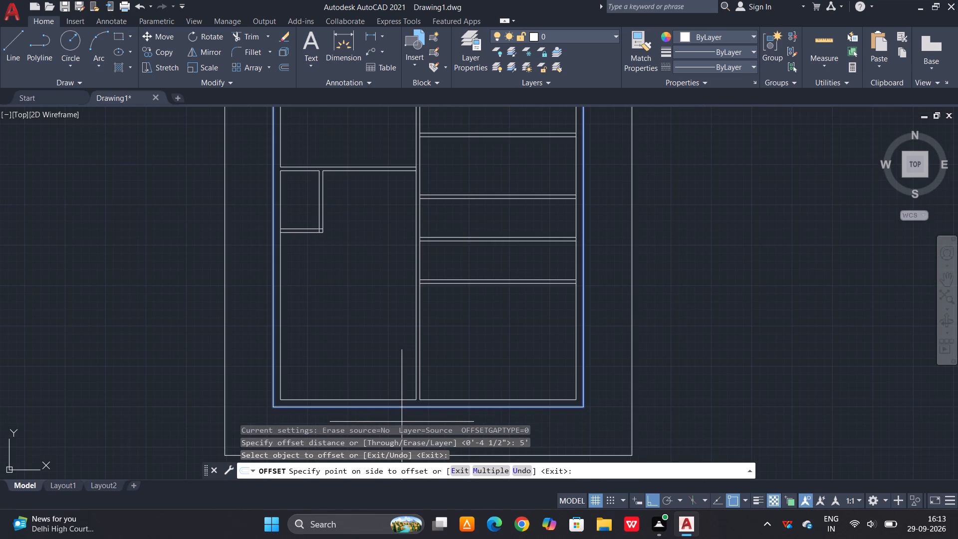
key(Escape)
Explode the outer exterior wall outline into separate lines.
scroll(478, 309, down, 3)
scroll(450, 344, up, 3)
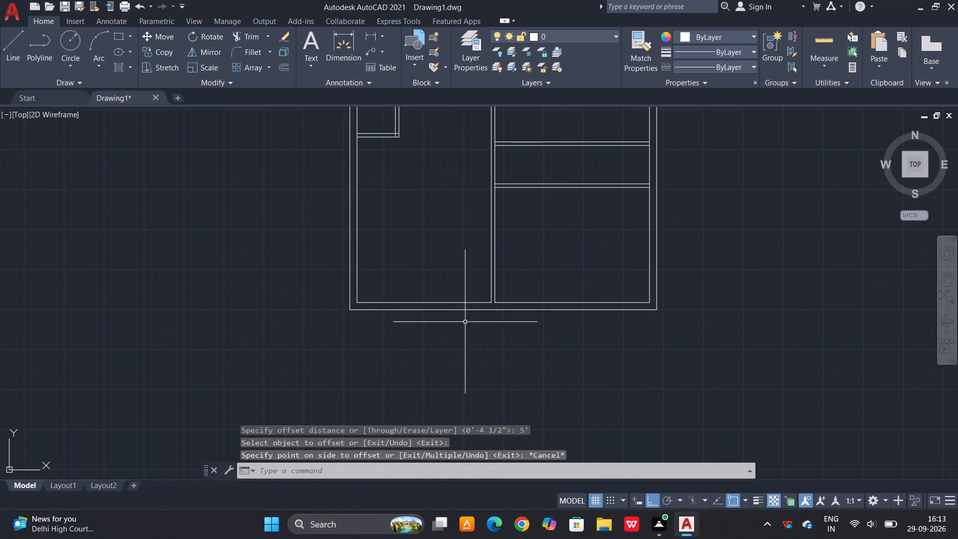
key(Escape)
key(x)
key(space)
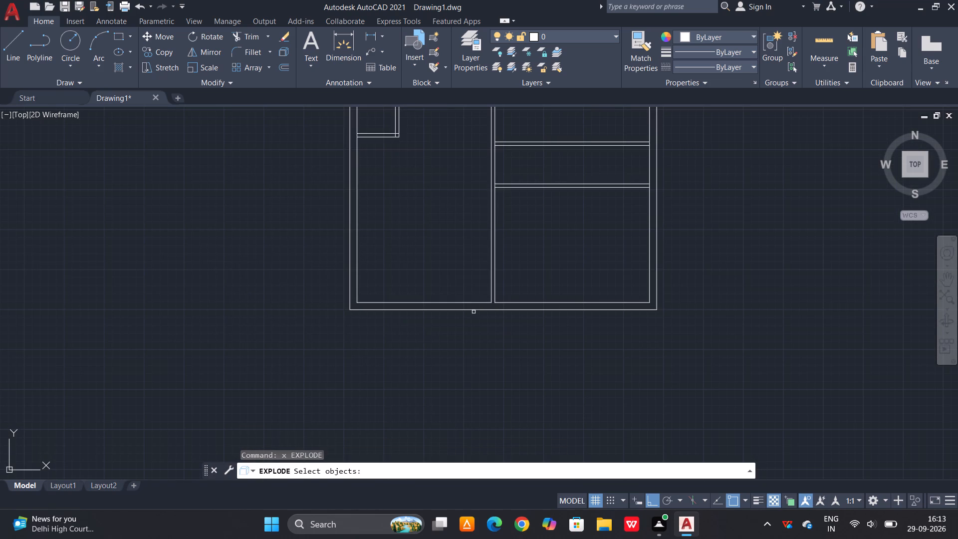
click(474, 310)
key(space)
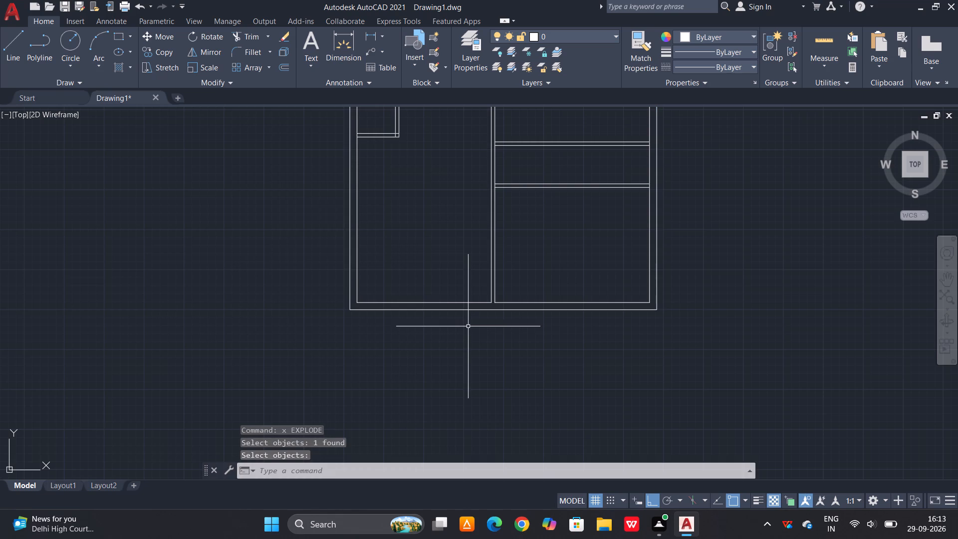
Offset the bottom exterior wall's outer line 5' outward, below the floor plan.
key(Escape)
text(o 5')
key(space)
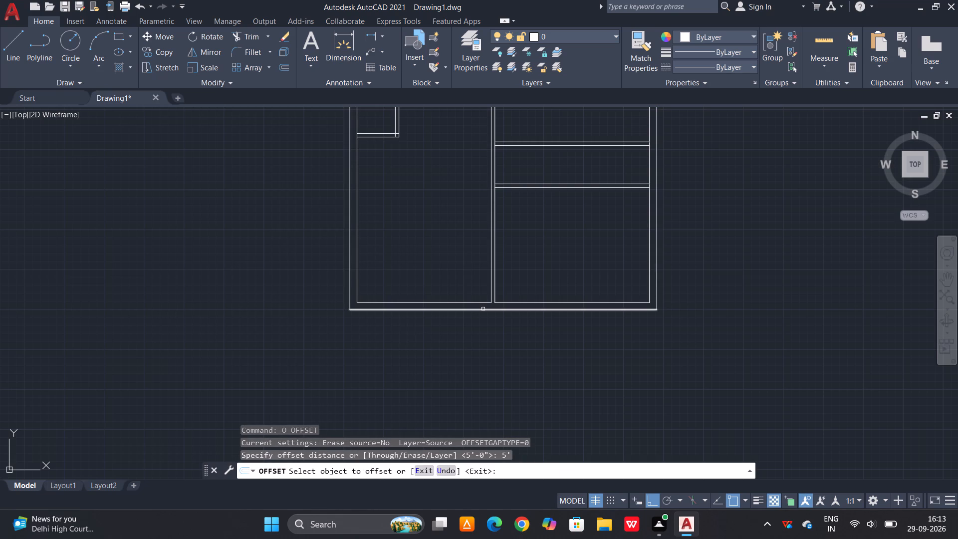
click(483, 310)
click(456, 360)
key(Escape)
key(Escape)
Extend the left exterior wall's outer line and the central partition's right-hand line down to the new offset line.
key(e)
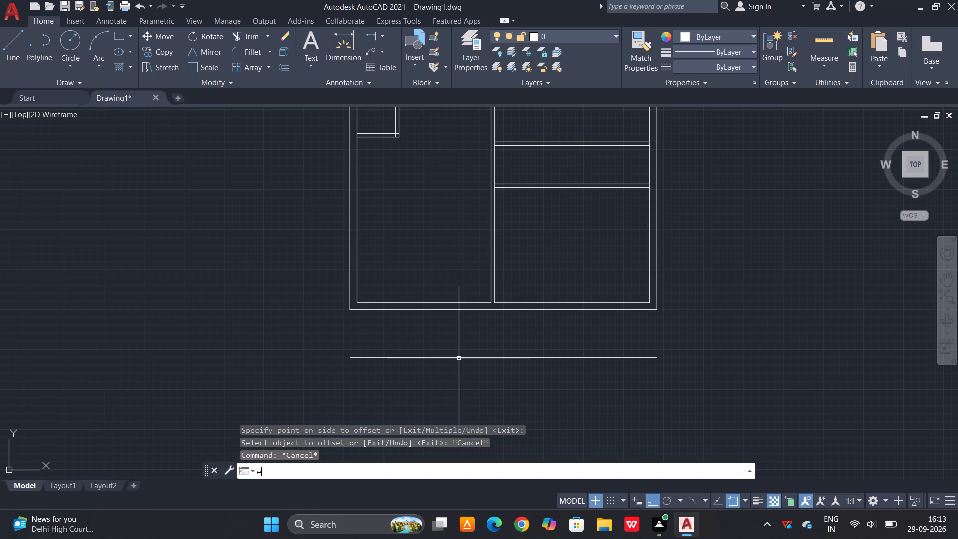
key(x)
key(space)
key(space)
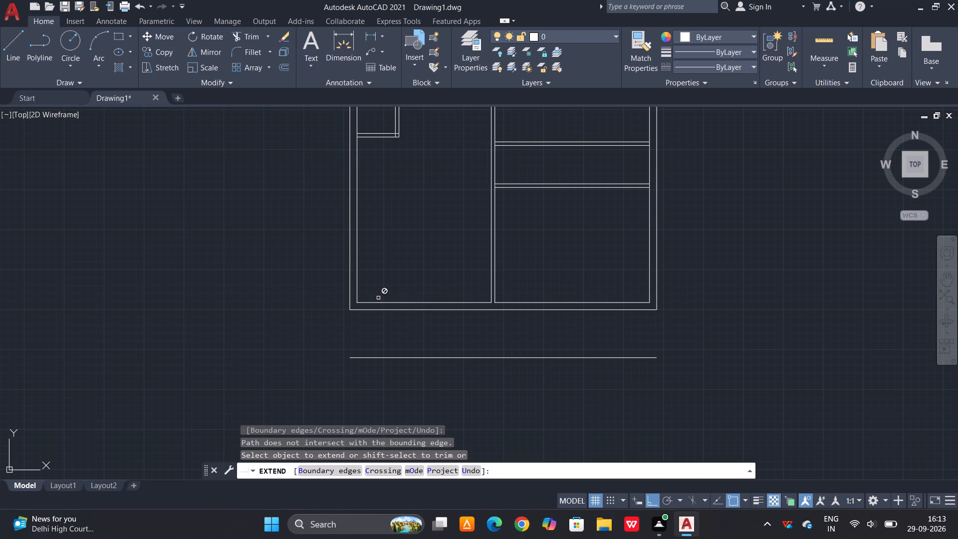
click(349, 308)
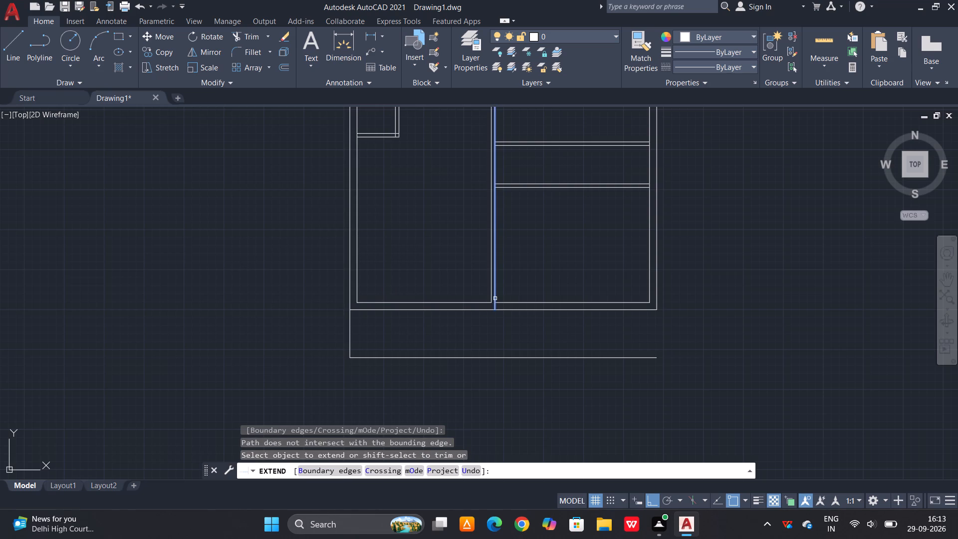
click(495, 298)
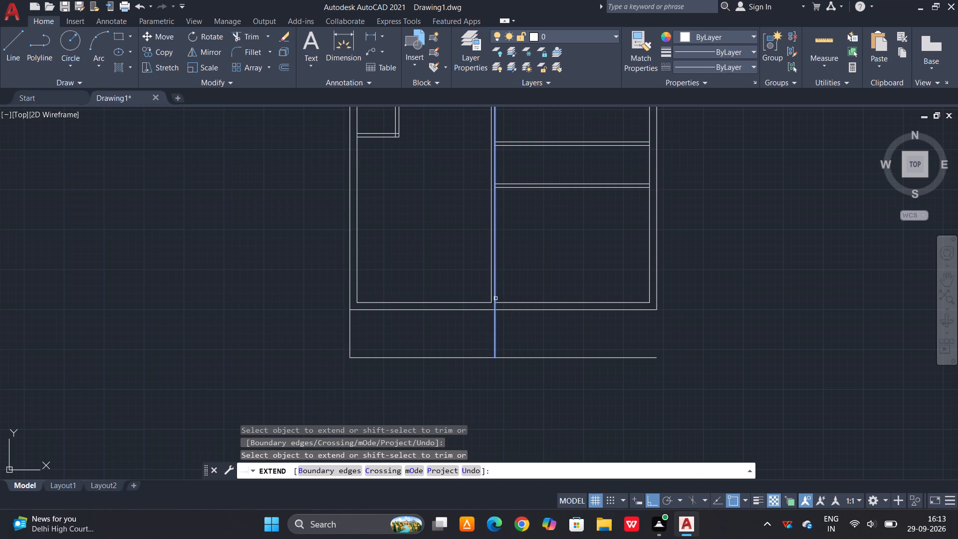
click(495, 305)
key(Escape)
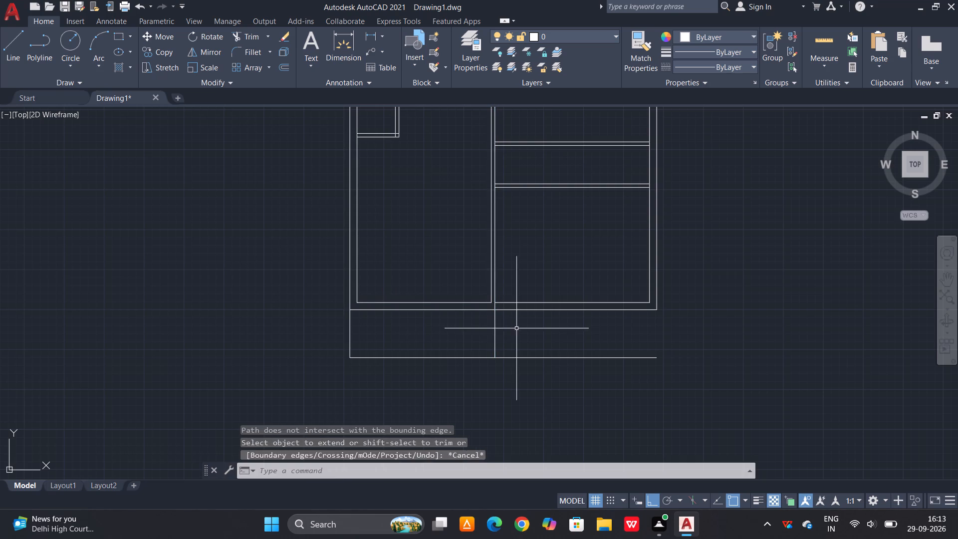
Trim the portion of the new bottom offset line lying to the right of the extended central partition line.
key(Escape)
text(tr)
key(space)
key(space)
drag(556, 345, 546, 351)
drag(499, 385, 506, 382)
click(550, 360)
drag(559, 346, 534, 377)
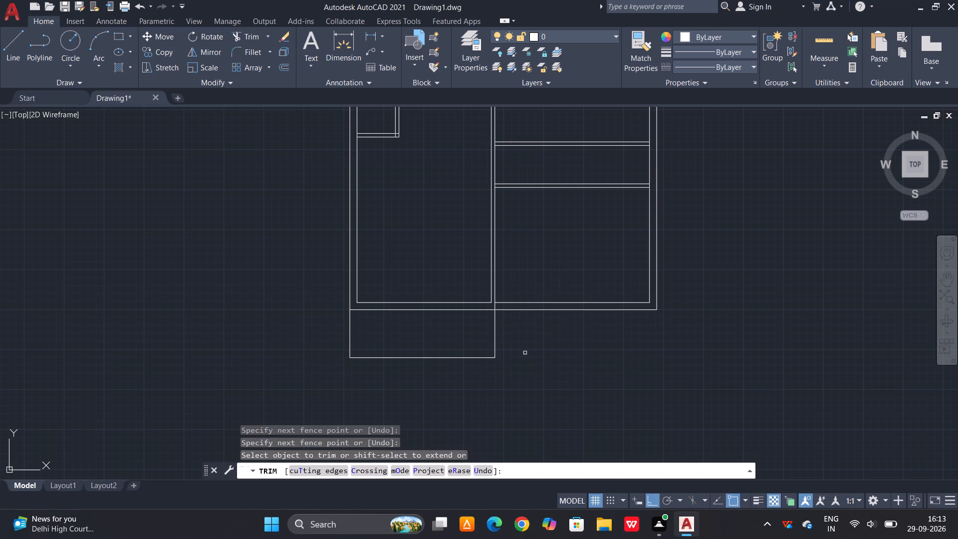
Trim the central partition's right-hand line where it crosses the thickness of the bottom exterior wall.
scroll(496, 311, up, 4)
click(496, 299)
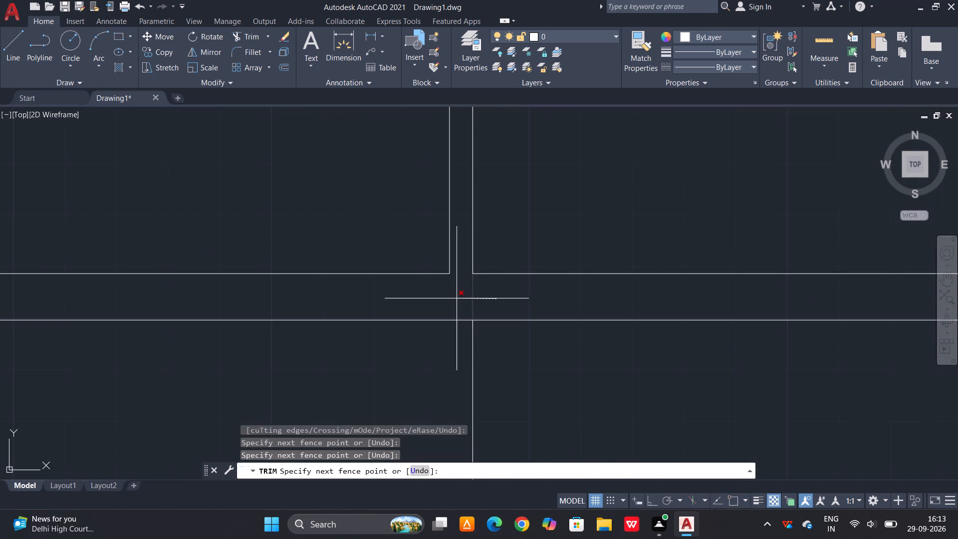
click(457, 298)
Trim the right exterior wall's inner line between the line pairs of the two lowest right-hand horizontal partitions.
scroll(517, 299, down, 4)
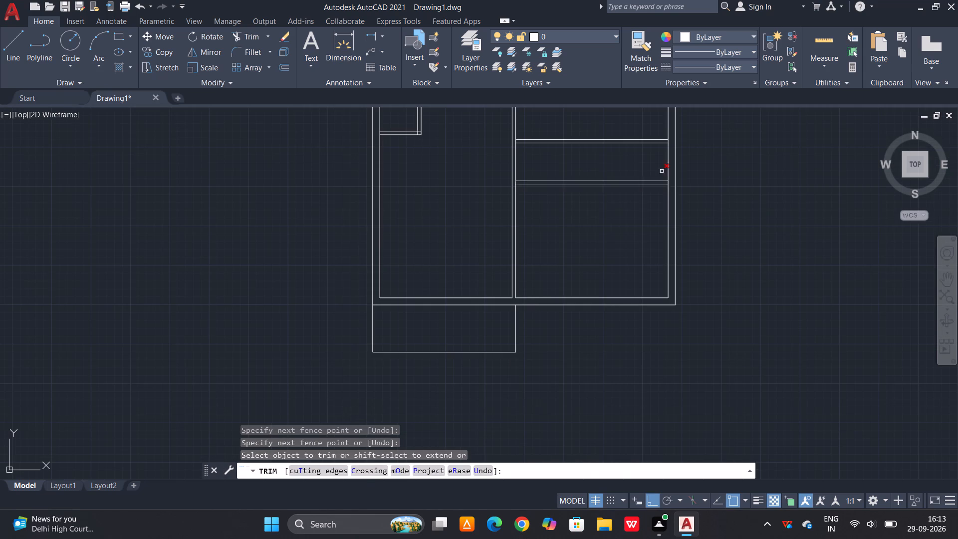
scroll(669, 168, up, 2)
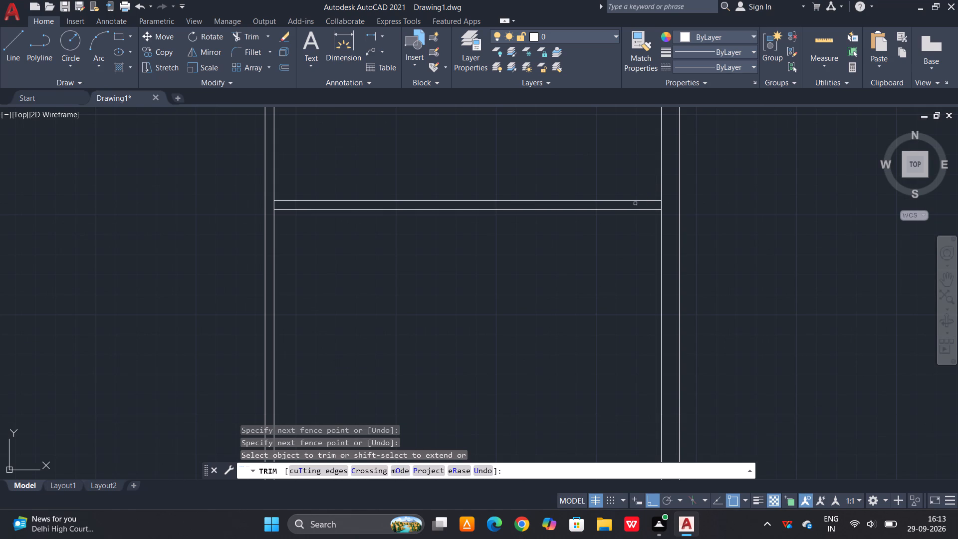
scroll(664, 198, up, 3)
click(651, 212)
click(621, 230)
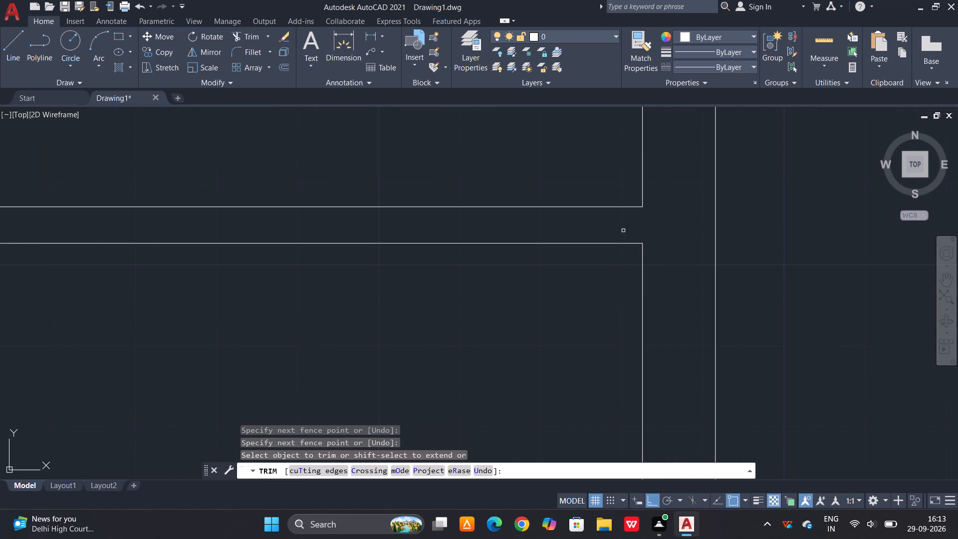
scroll(631, 246, down, 5)
scroll(636, 201, up, 3)
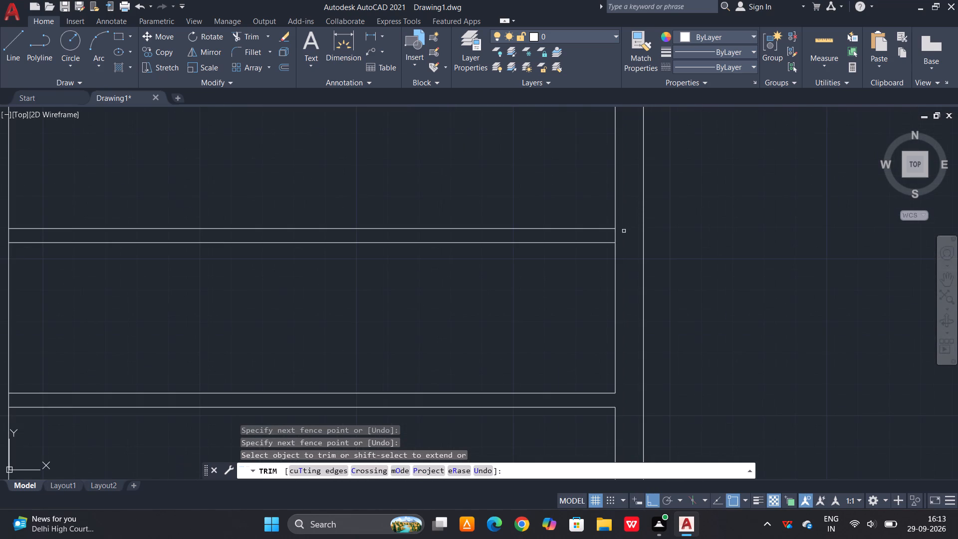
click(624, 231)
click(582, 235)
Trim the right exterior wall's inner line between the line pairs of the two upper right-hand horizontal partitions.
scroll(606, 270, down, 3)
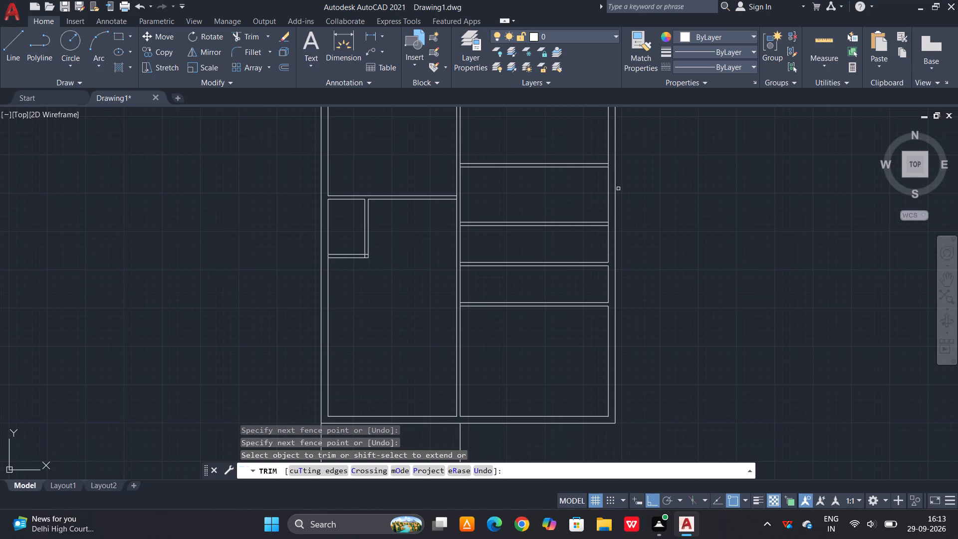
scroll(605, 219, up, 6)
click(619, 257)
click(581, 274)
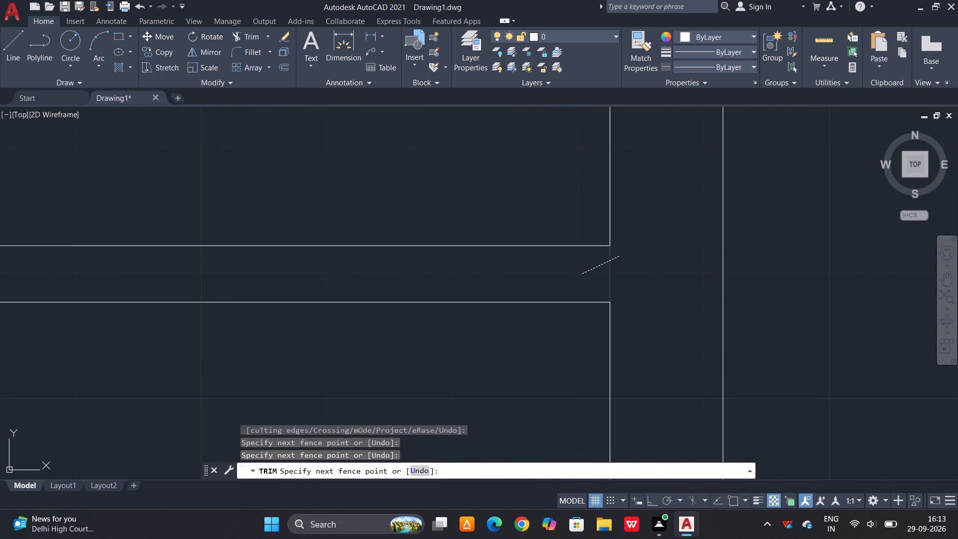
scroll(594, 272, down, 6)
scroll(598, 193, up, 3)
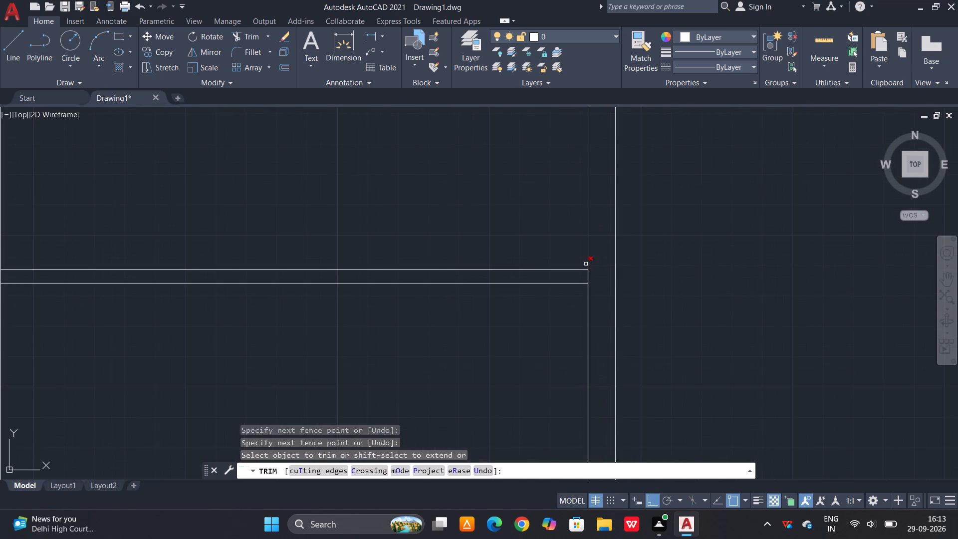
scroll(585, 265, up, 2)
click(597, 292)
drag(559, 287, 568, 284)
scroll(690, 261, down, 3)
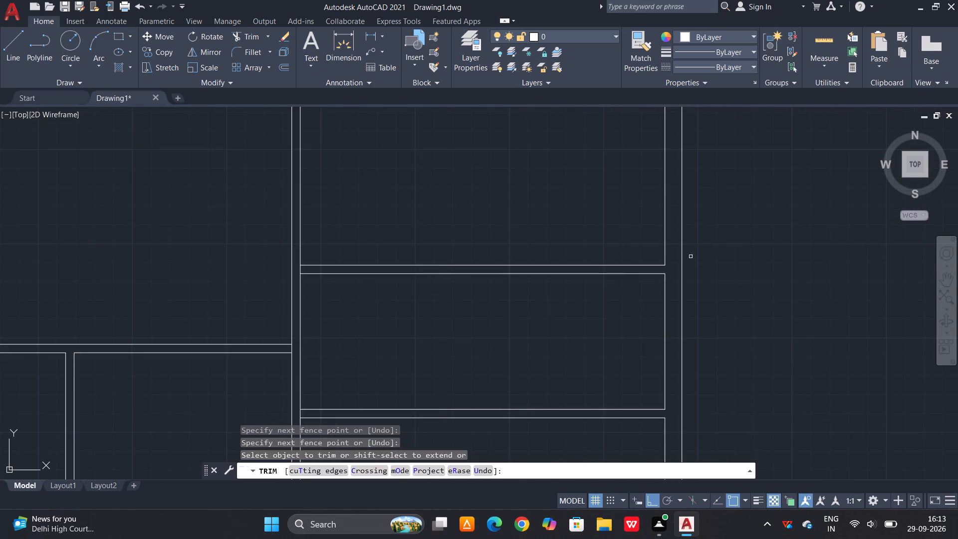
scroll(691, 255, down, 1)
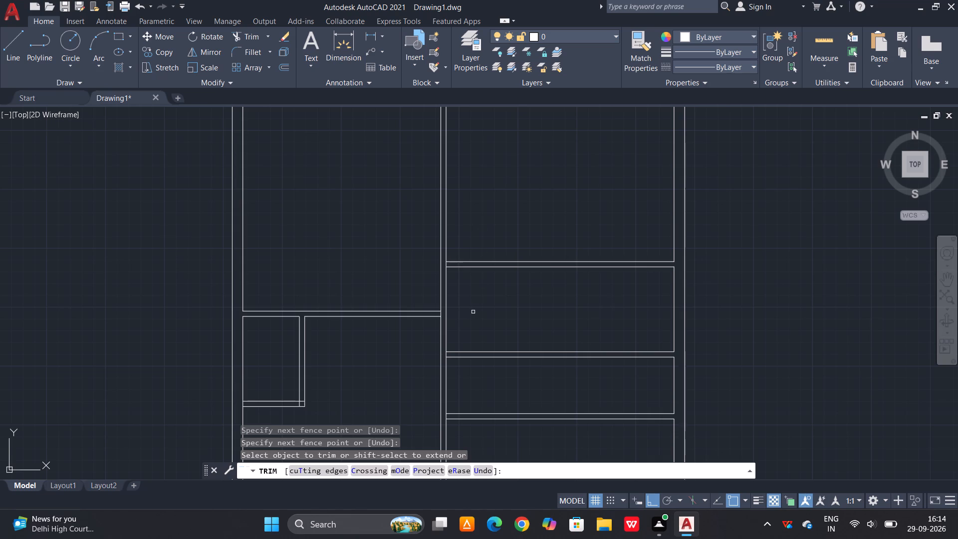
scroll(512, 249, down, 2)
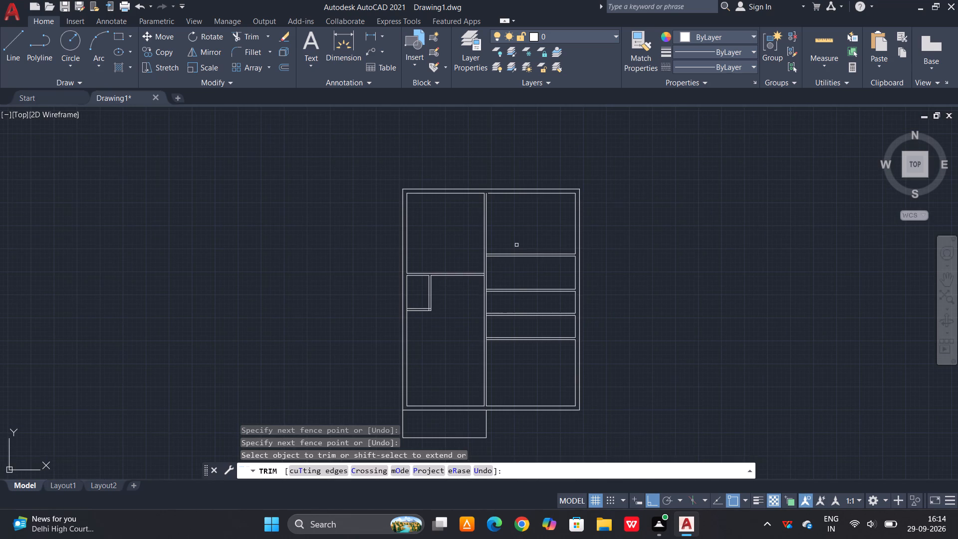
key(Escape)
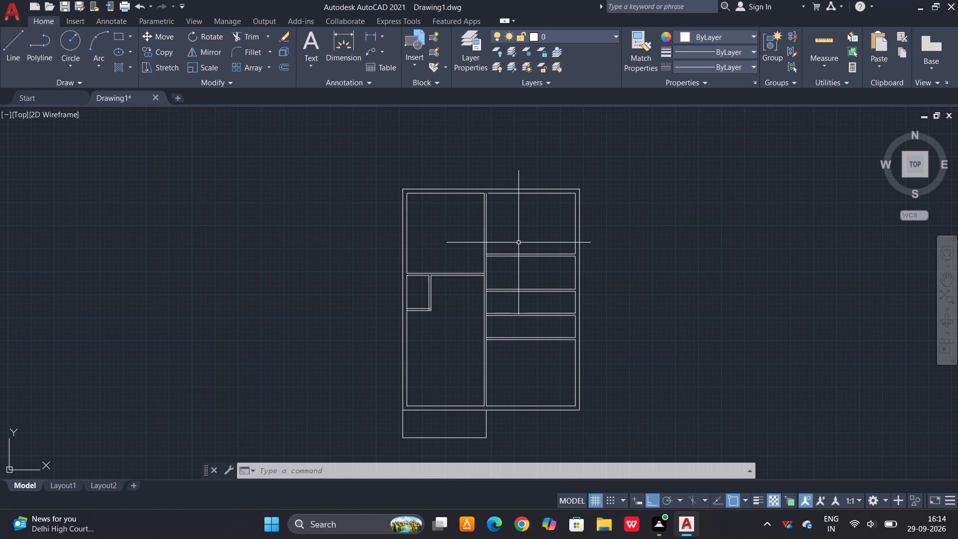
Extend the central partition's left-hand line down to the bottom exterior wall's outer line.
scroll(552, 211, down, 1)
scroll(498, 277, up, 1)
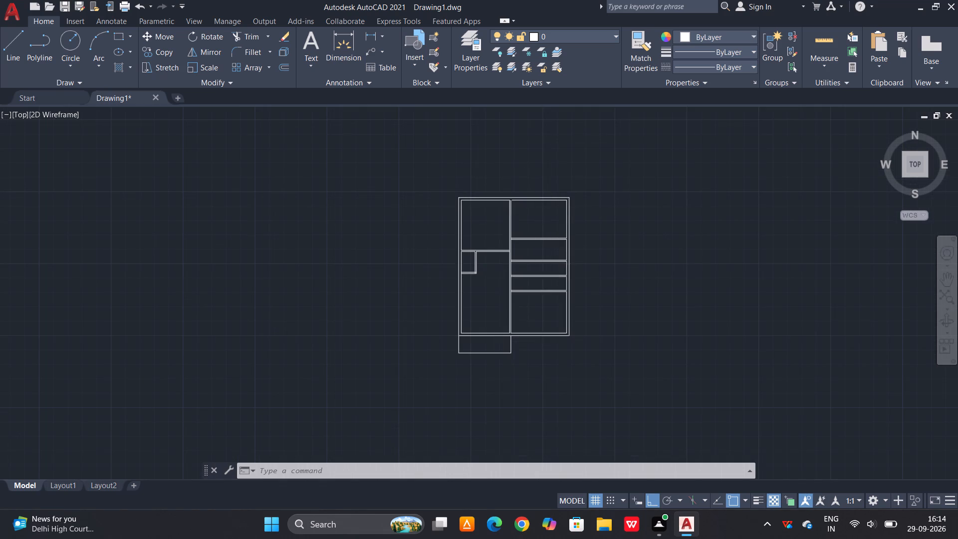
scroll(518, 368, up, 3)
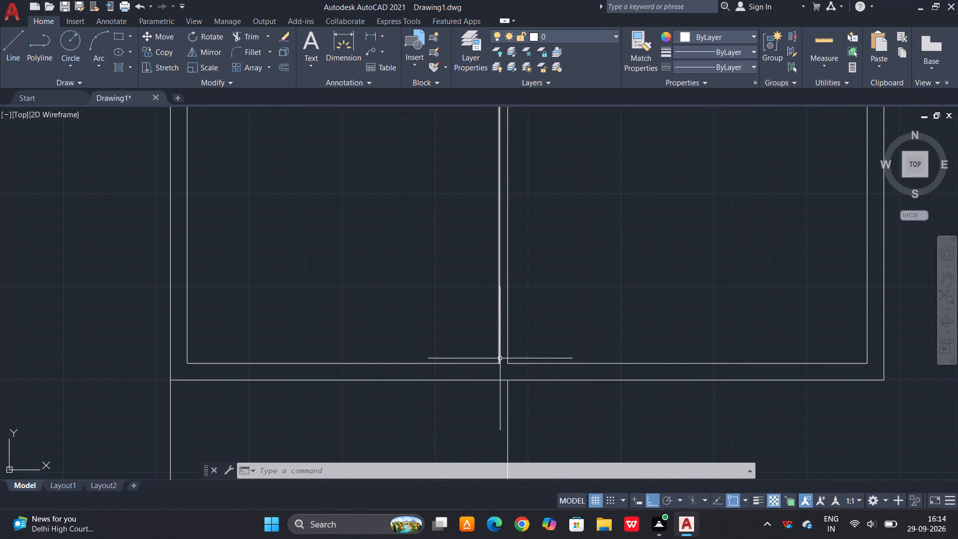
key(Escape)
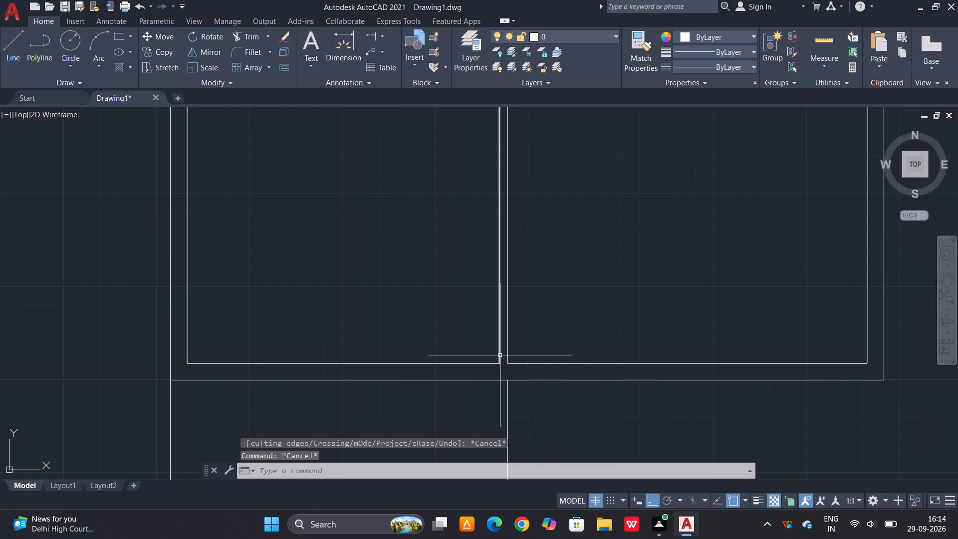
text(ex)
key(space)
key(space)
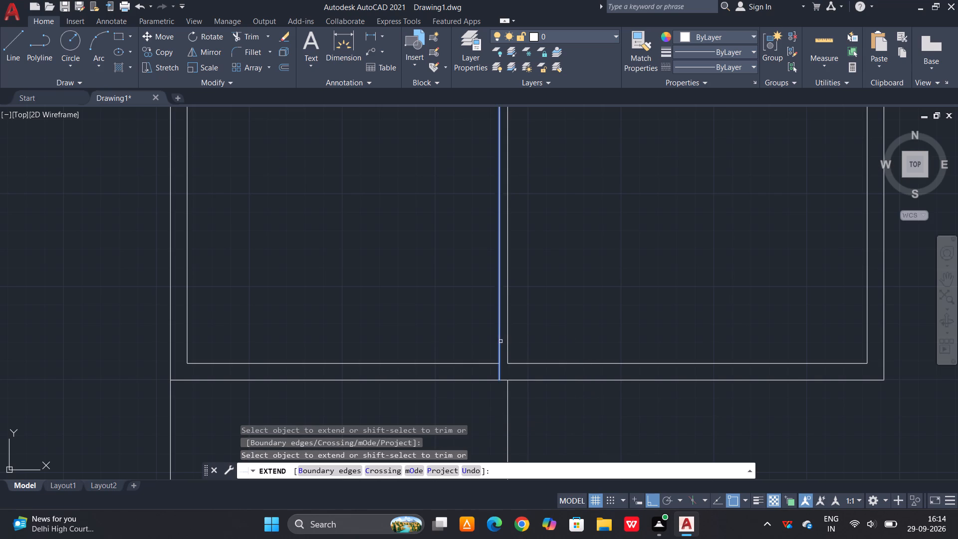
click(499, 342)
key(Escape)
Offset the central partition's left-hand line 9" toward the lower left-hand room.
text(o)
key(space)
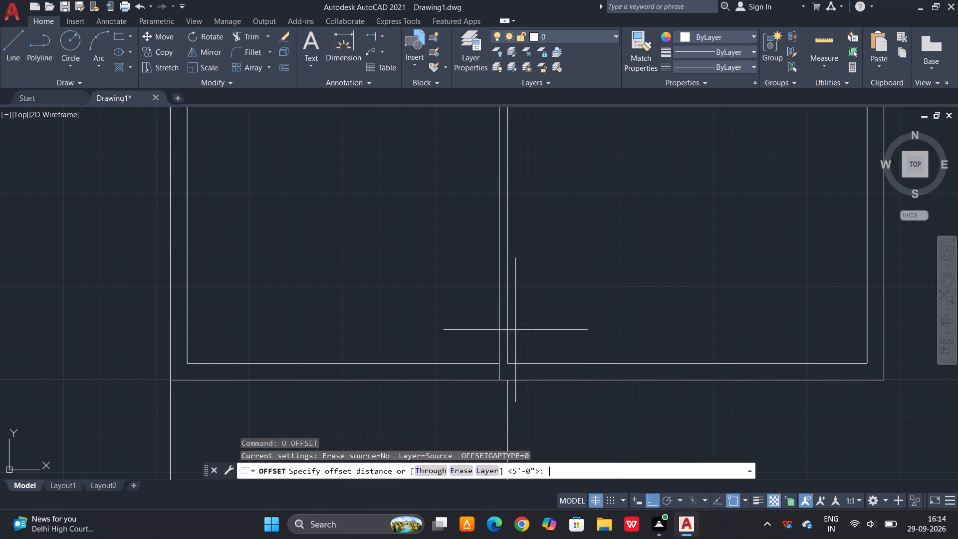
key(9)
key(shift+quotedbl)
key(space)
click(499, 343)
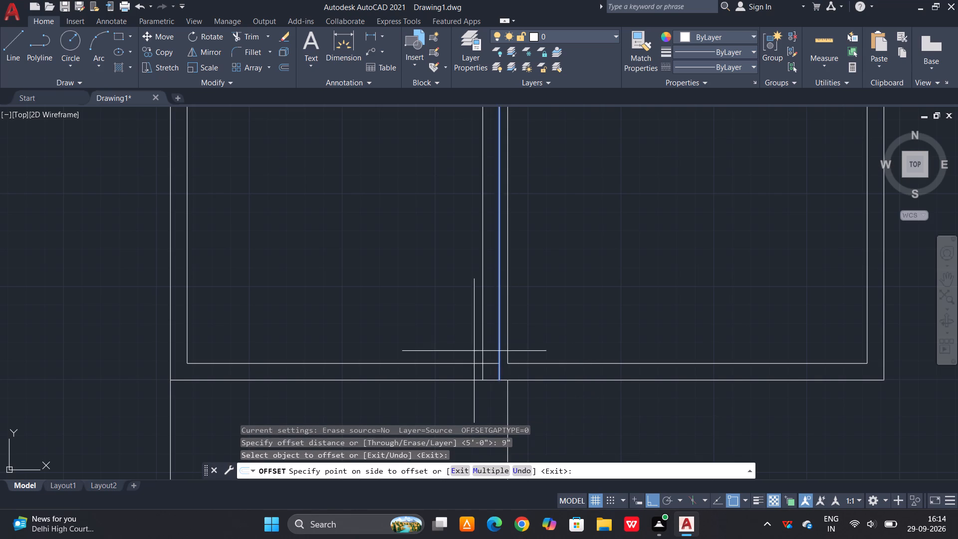
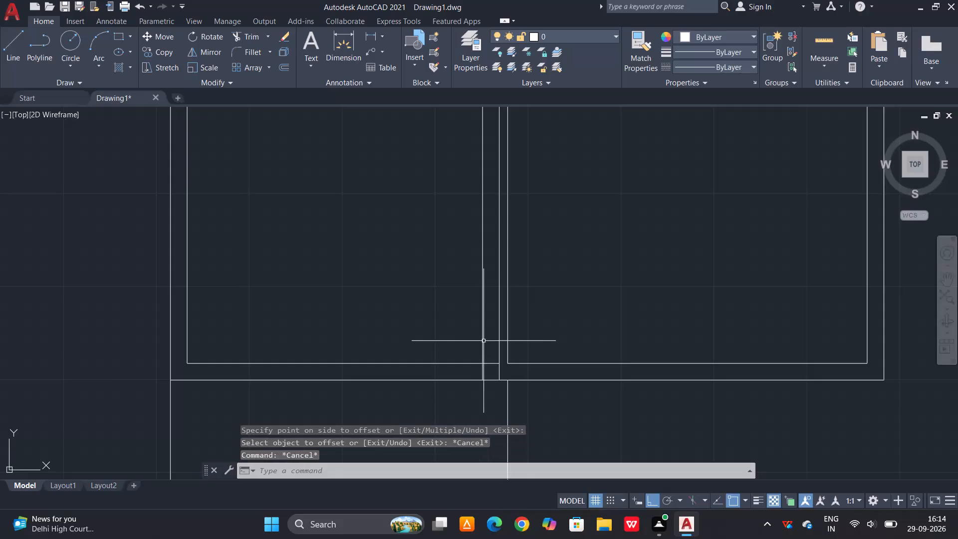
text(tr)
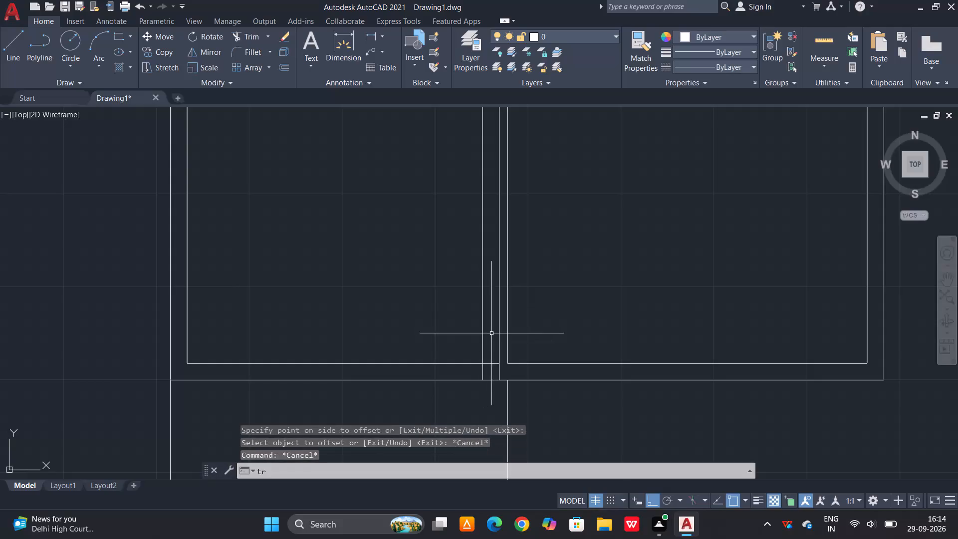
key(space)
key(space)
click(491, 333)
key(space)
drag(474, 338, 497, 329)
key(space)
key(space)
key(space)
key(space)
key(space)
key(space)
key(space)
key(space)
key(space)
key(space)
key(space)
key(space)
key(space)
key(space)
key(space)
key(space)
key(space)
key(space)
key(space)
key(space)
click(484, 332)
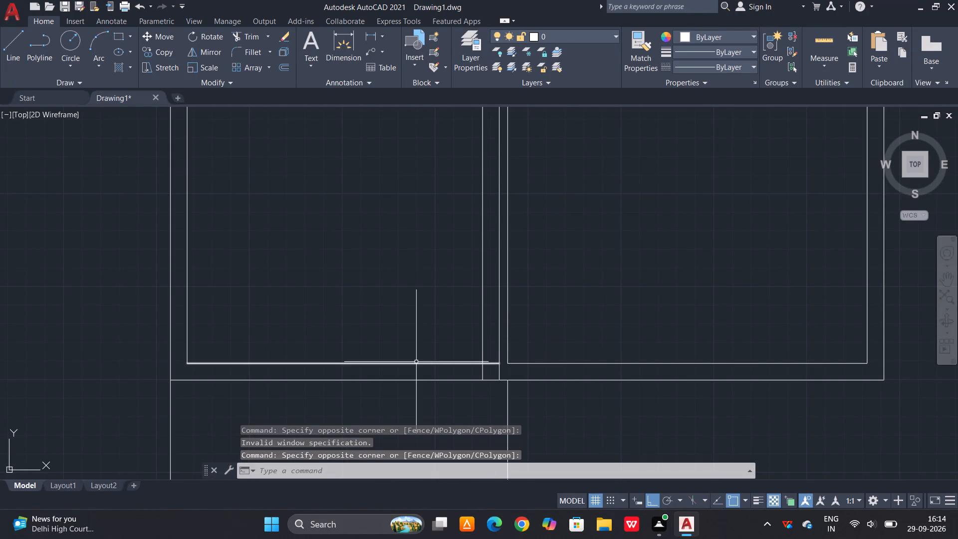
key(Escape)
Trim the 9" offset line above the bottom exterior wall and the central partition's left-hand line within that wall's thickness.
key(t)
text(r)
key(space)
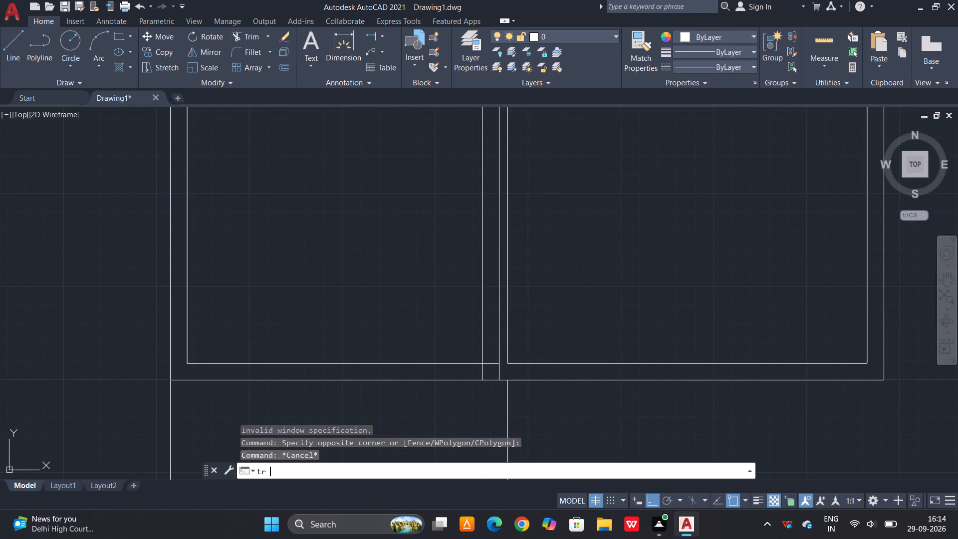
key(space)
drag(486, 328, 481, 329)
click(442, 345)
scroll(495, 364, up, 2)
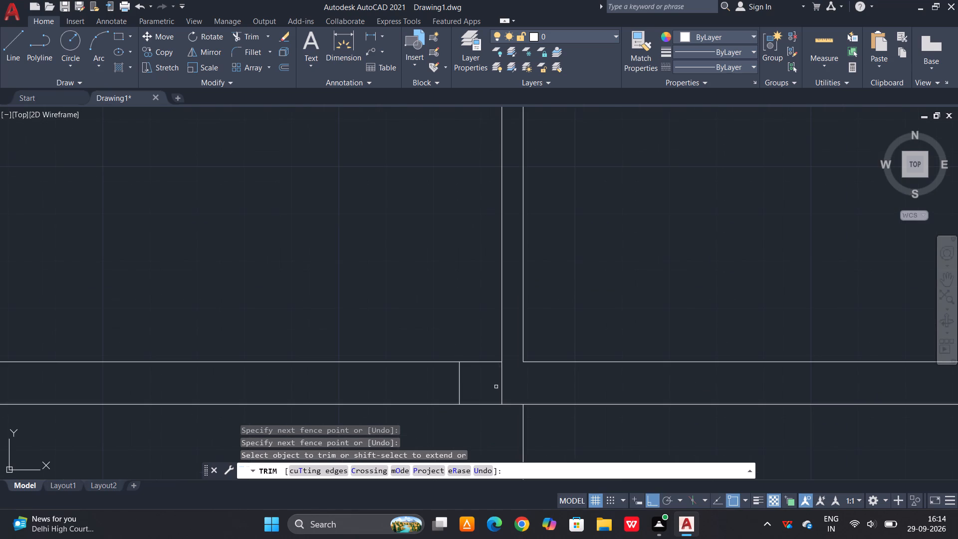
click(504, 385)
click(484, 389)
scroll(532, 363, down, 2)
key(Escape)
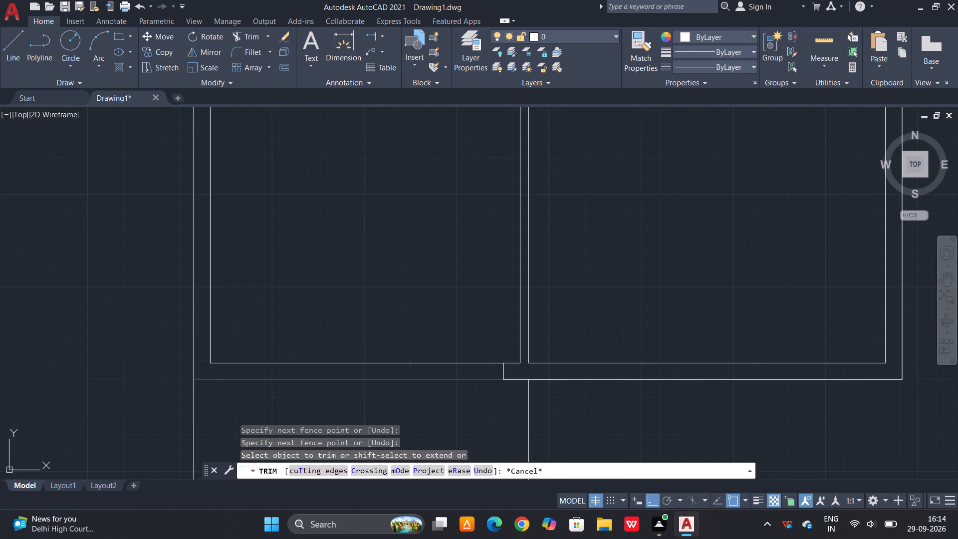
Offset the short jamb line in the bottom exterior wall 5' away from the central partition.
text(o)
key(space)
text(5')
key(space)
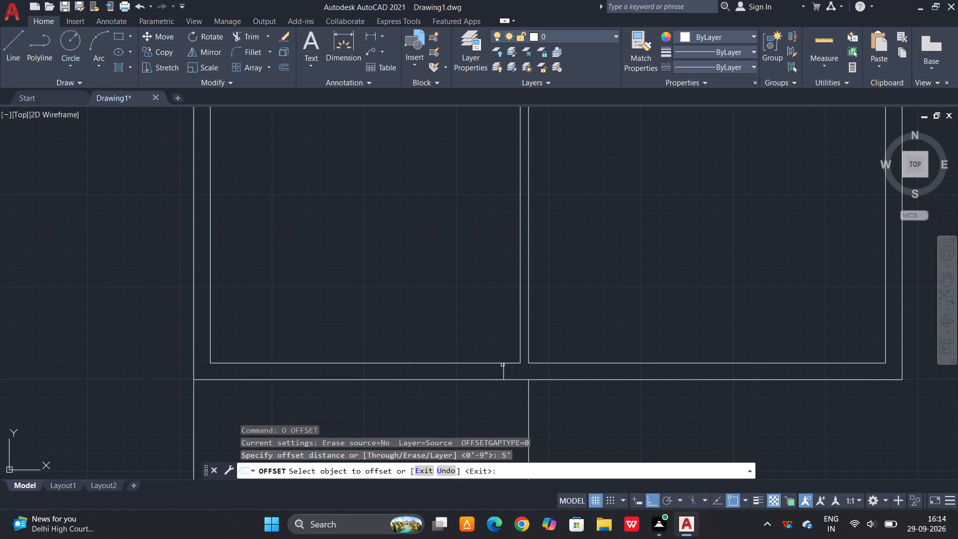
click(505, 371)
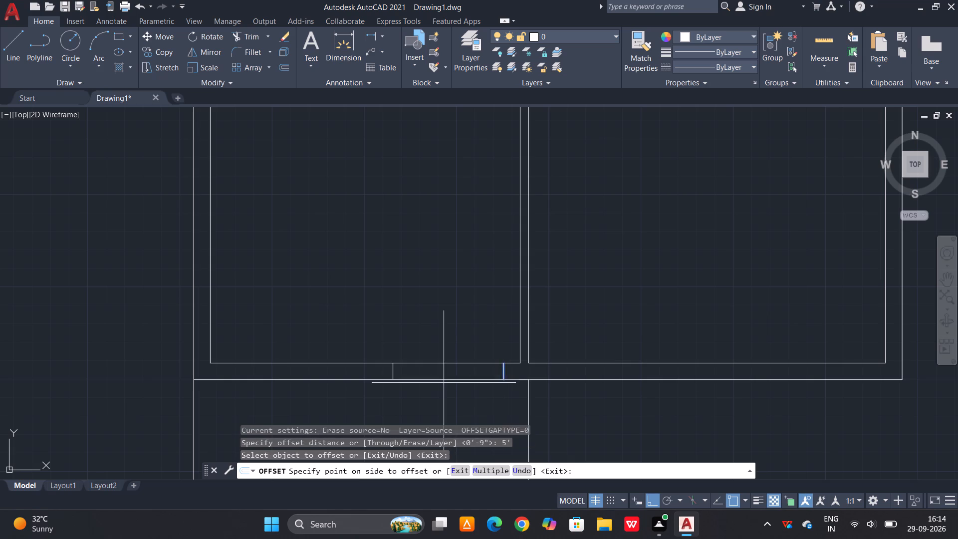
click(437, 384)
key(Escape)
key(Escape)
Trim both bottom exterior wall lines between the two jamb lines to cut the 5' opening.
text(tr)
key(space)
key(space)
drag(458, 344, 456, 350)
click(444, 392)
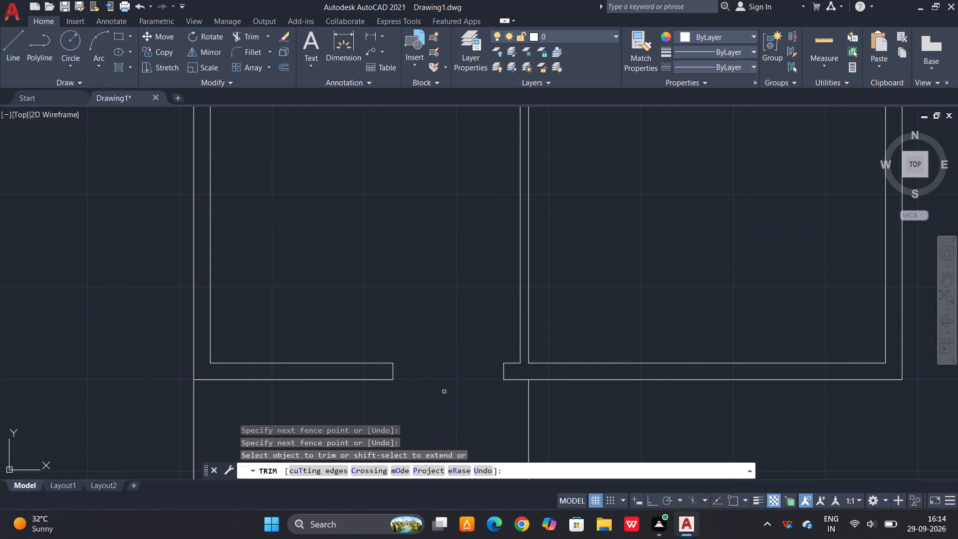
scroll(449, 387, down, 3)
scroll(506, 306, up, 1)
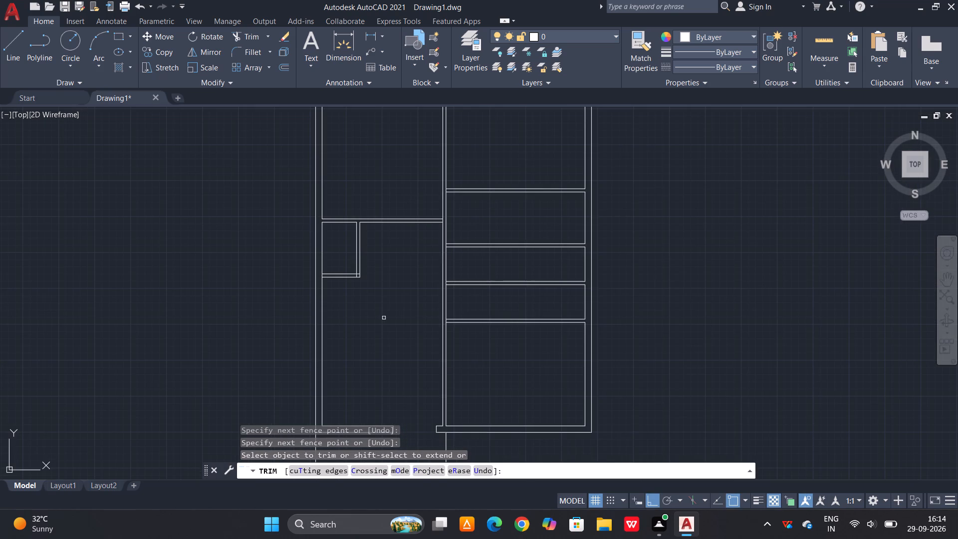
middle_drag(384, 318, 459, 346)
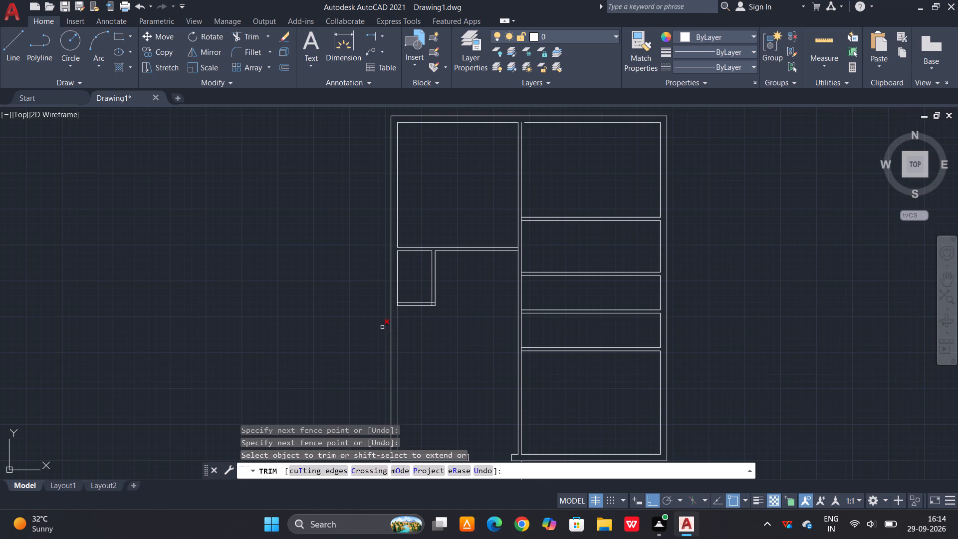
key(Escape)
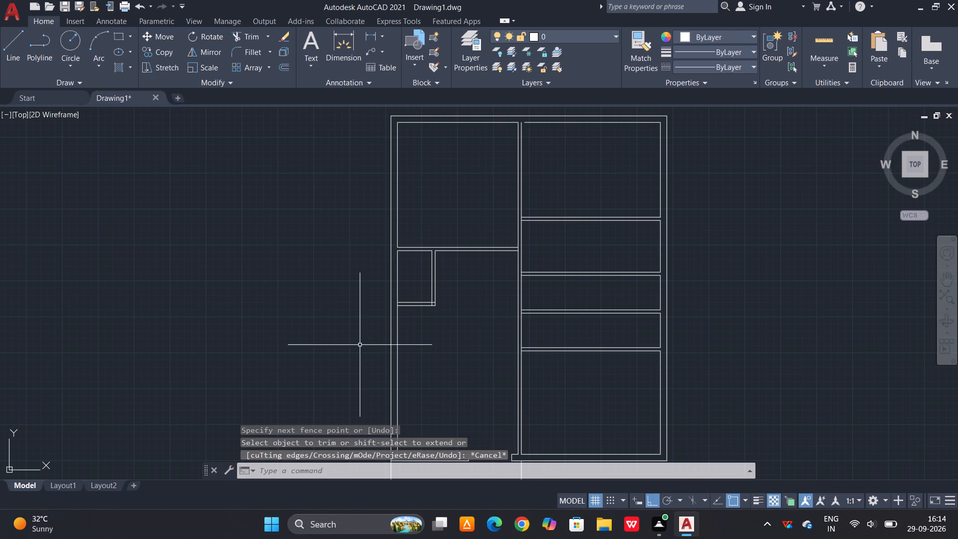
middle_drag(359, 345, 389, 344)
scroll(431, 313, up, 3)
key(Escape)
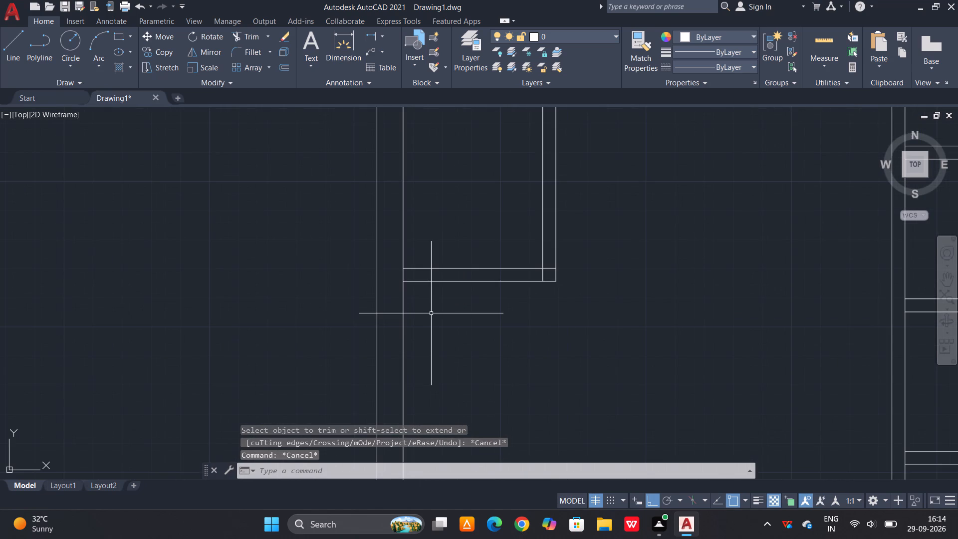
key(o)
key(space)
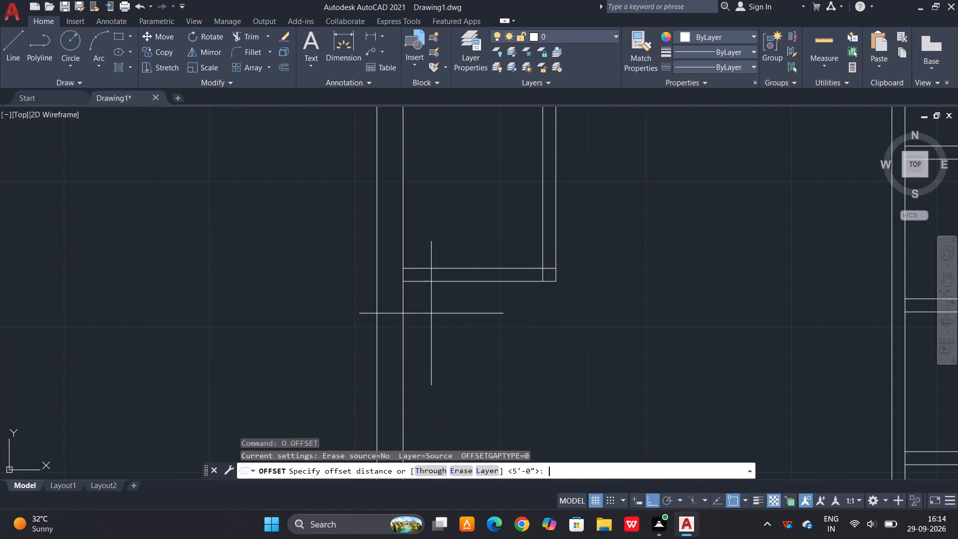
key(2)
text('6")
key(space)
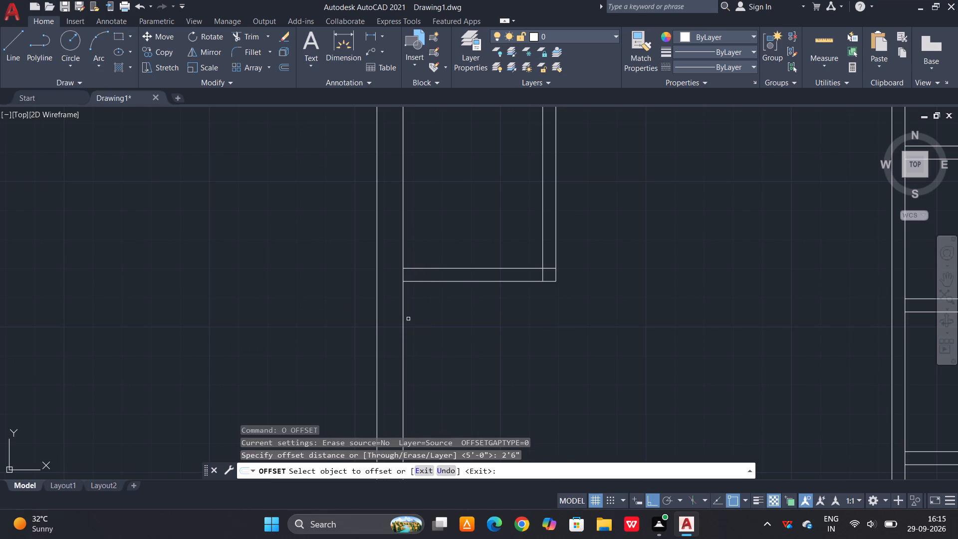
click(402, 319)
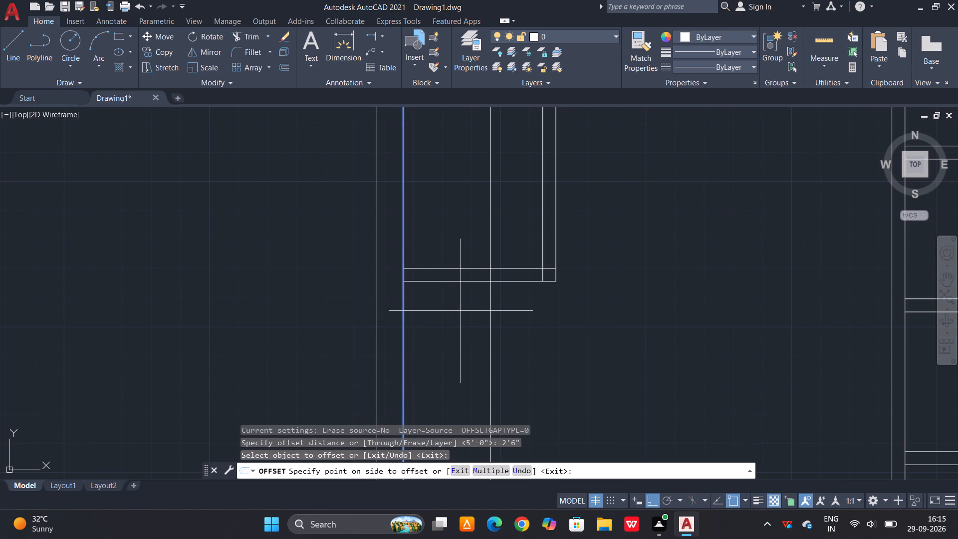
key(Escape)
Offset the left exterior wall's inner line 3' into the small room.
text(o 3')
key(space)
click(403, 327)
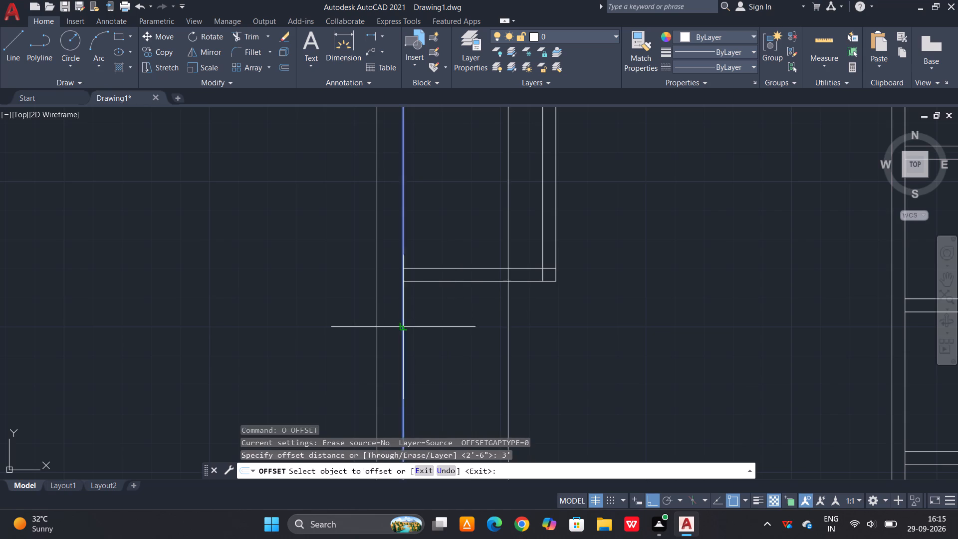
click(461, 317)
key(Escape)
key(Escape)
Trim a 3' opening in the small room's bottom partition beside the left exterior wall, removing the offset line above and below it.
text(tr)
key(space)
key(space)
drag(521, 222, 510, 227)
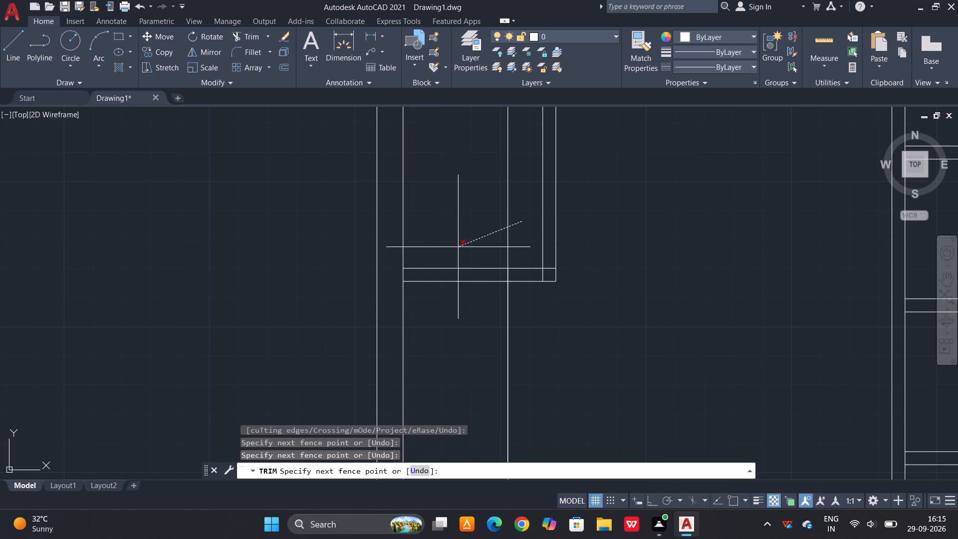
click(458, 247)
drag(458, 247, 441, 279)
drag(435, 291, 442, 281)
click(451, 263)
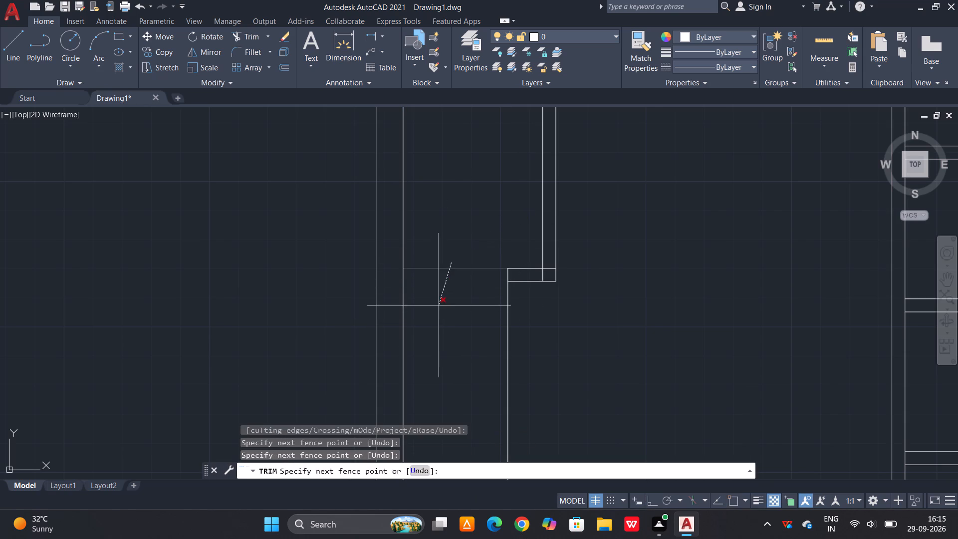
click(438, 309)
drag(455, 326, 473, 327)
drag(515, 324, 501, 325)
click(466, 332)
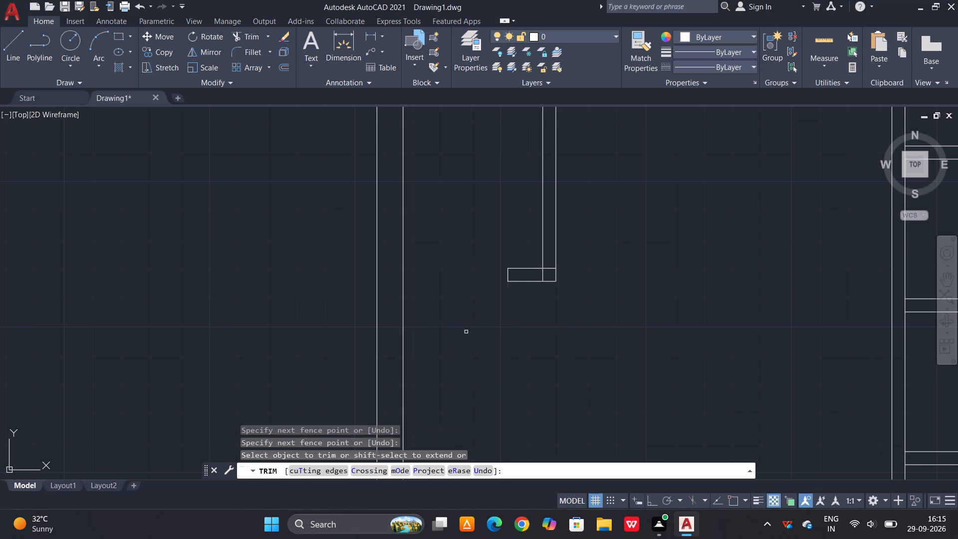
Trim the overlapping inner lines where the small room's bottom and right-hand partitions meet.
scroll(554, 260, up, 3)
click(517, 277)
click(513, 311)
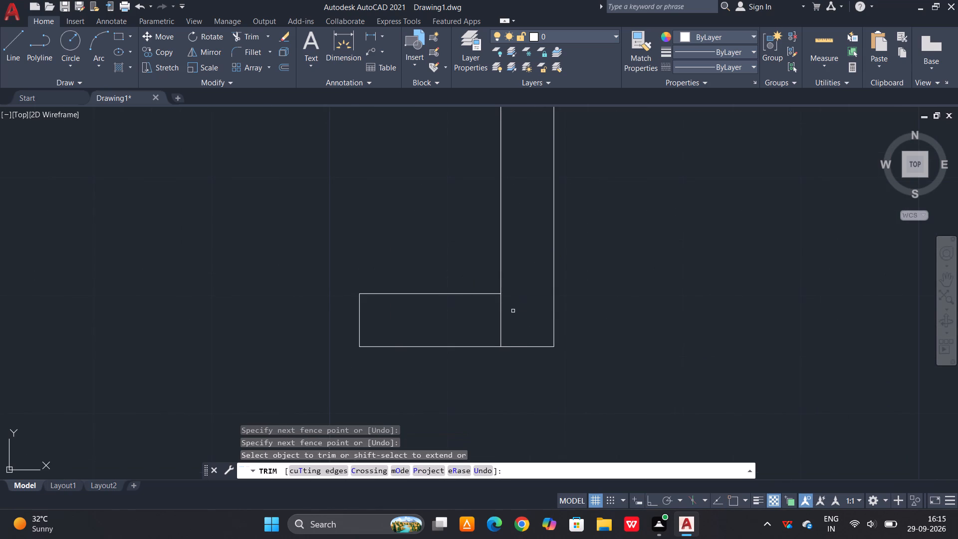
drag(512, 311, 506, 313)
drag(472, 322, 527, 317)
scroll(526, 316, down, 5)
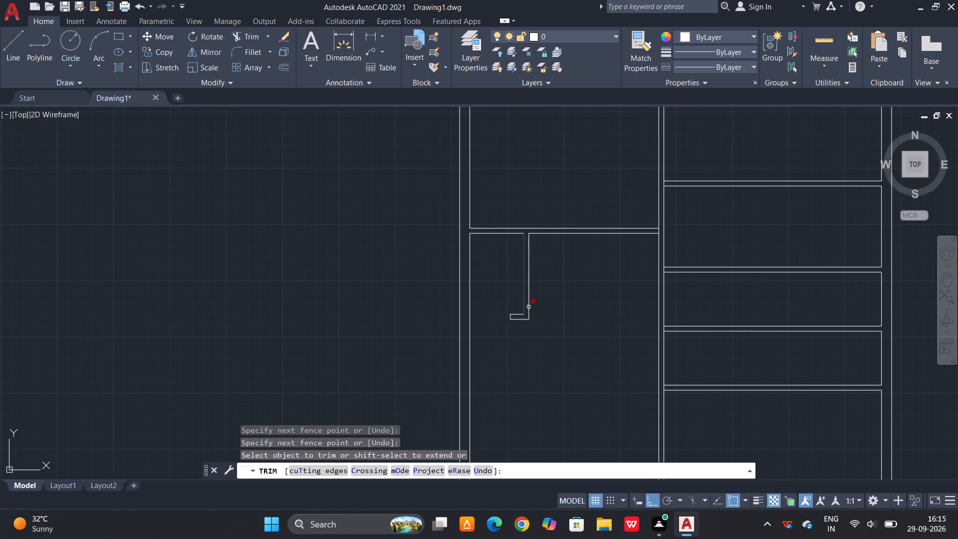
key(Escape)
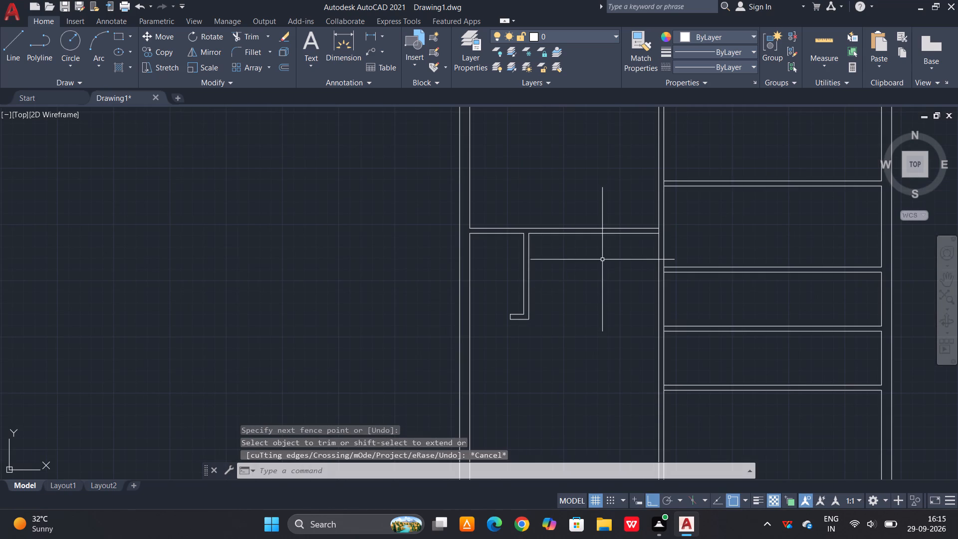
Offset the central partition's left-hand line 1' toward the left-hand rooms.
scroll(658, 223, up, 1)
key(Escape)
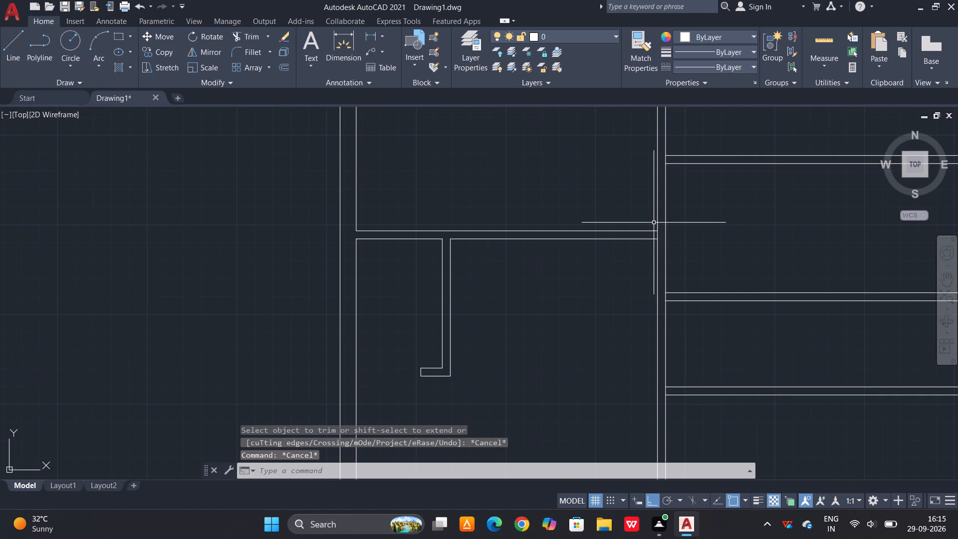
key(o)
key(space)
text(1)
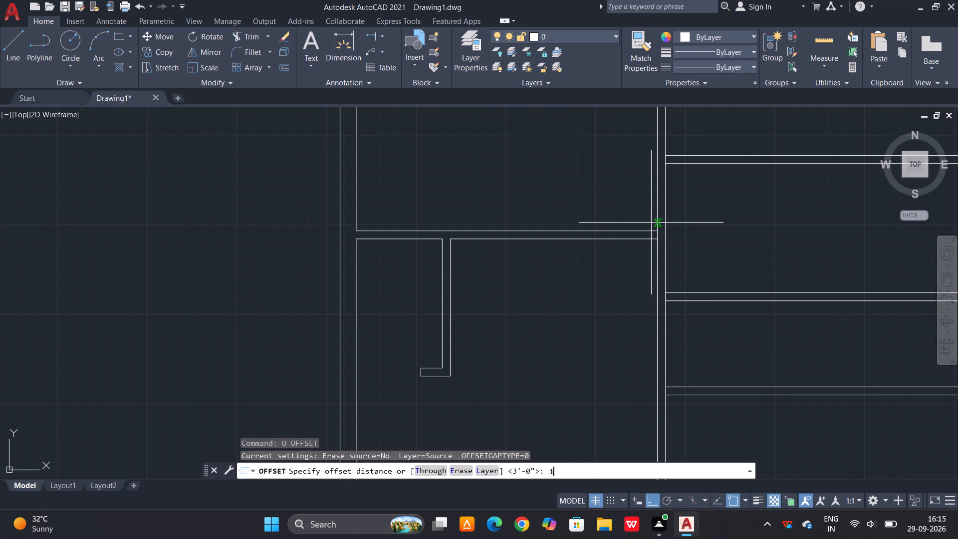
key(apostrophe)
key(space)
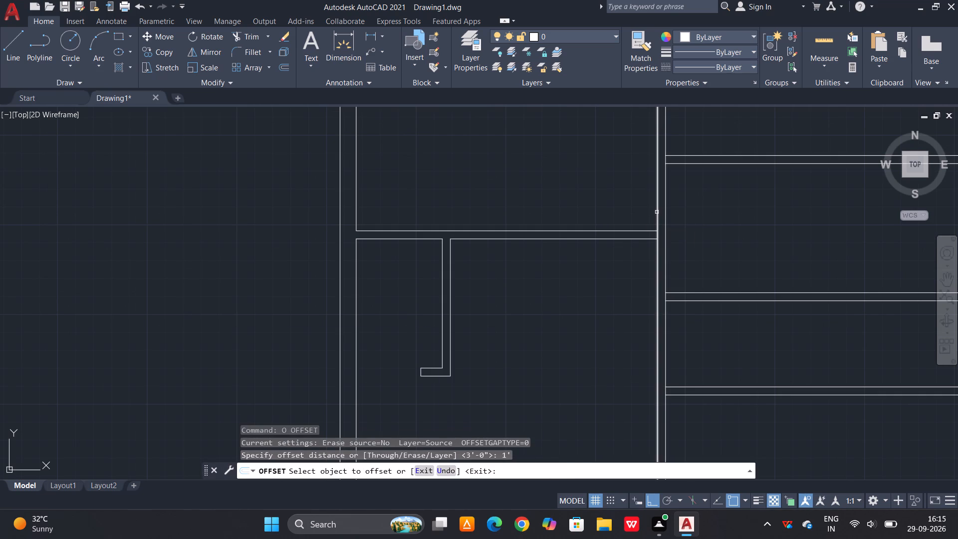
click(657, 211)
click(558, 231)
key(Escape)
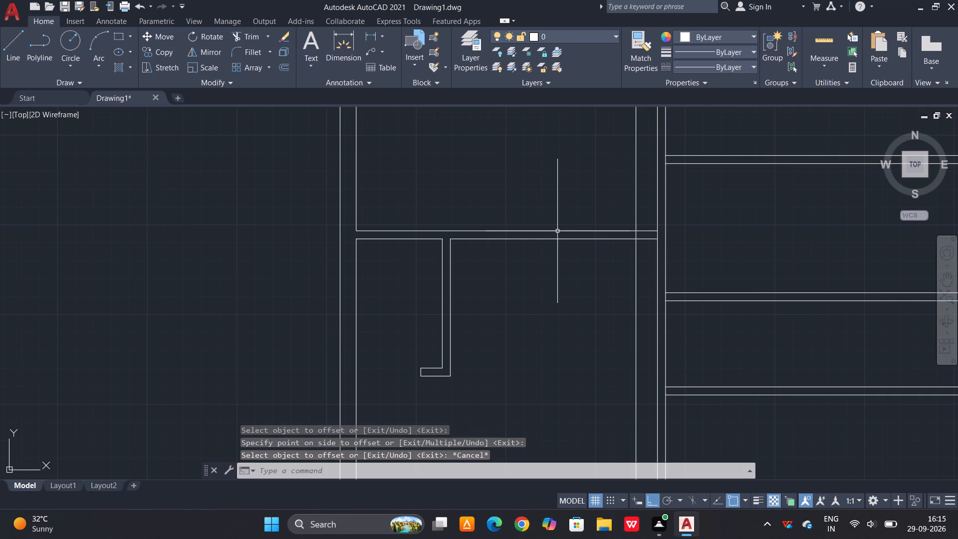
key(Escape)
Offset the new door jamb line 3' farther from the central partition.
text(o 3')
key(space)
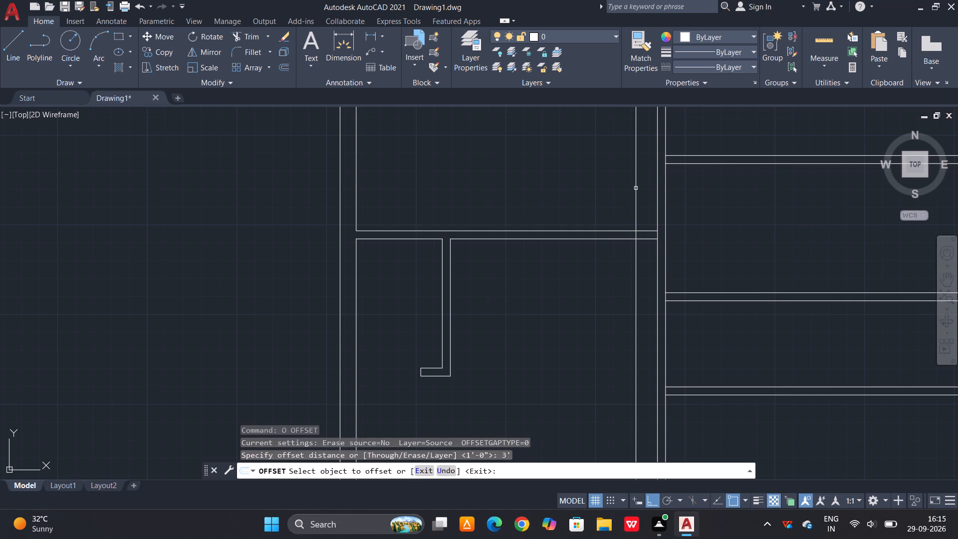
click(637, 187)
click(566, 212)
key(Escape)
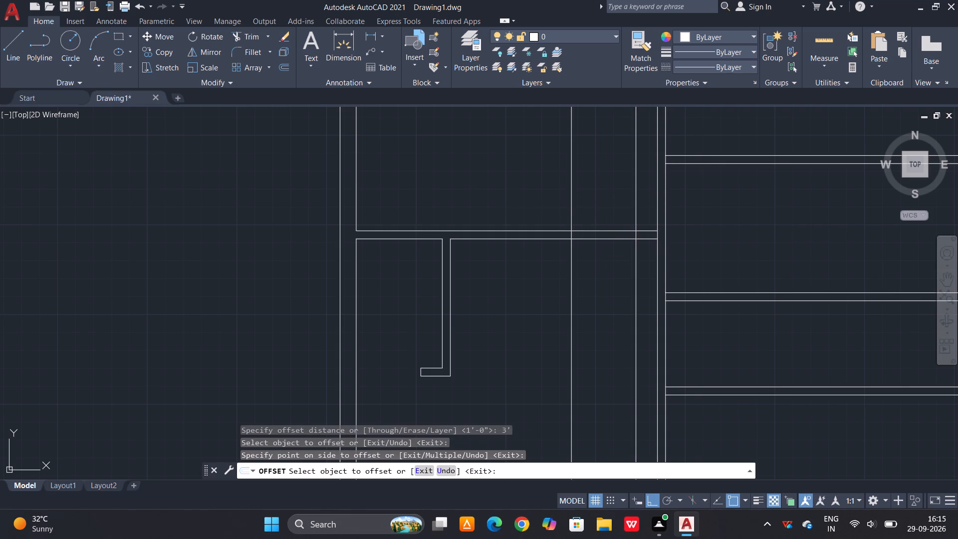
key(Escape)
Trim a 3' door opening in the left-hand horizontal partition, removing the offset lines above and below it.
key(t)
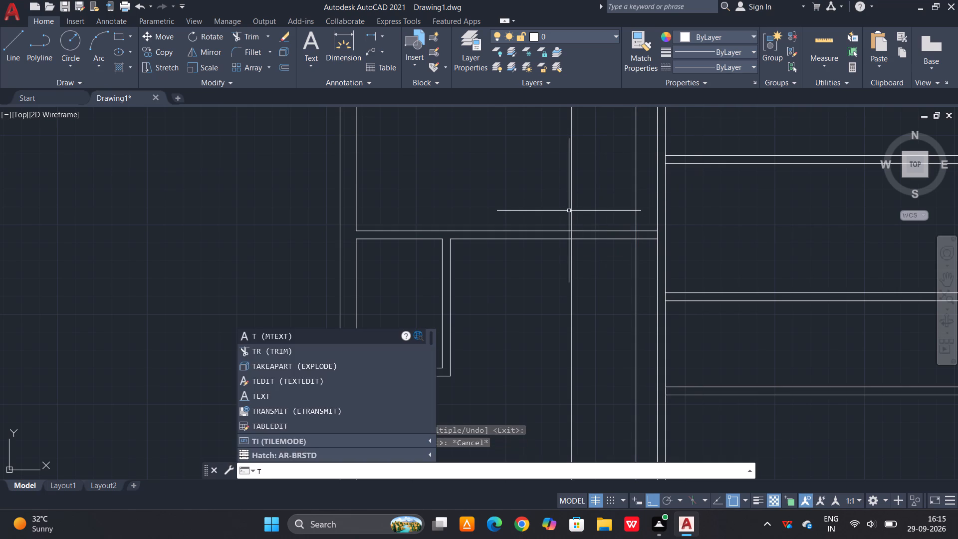
key(r)
key(space)
click(637, 182)
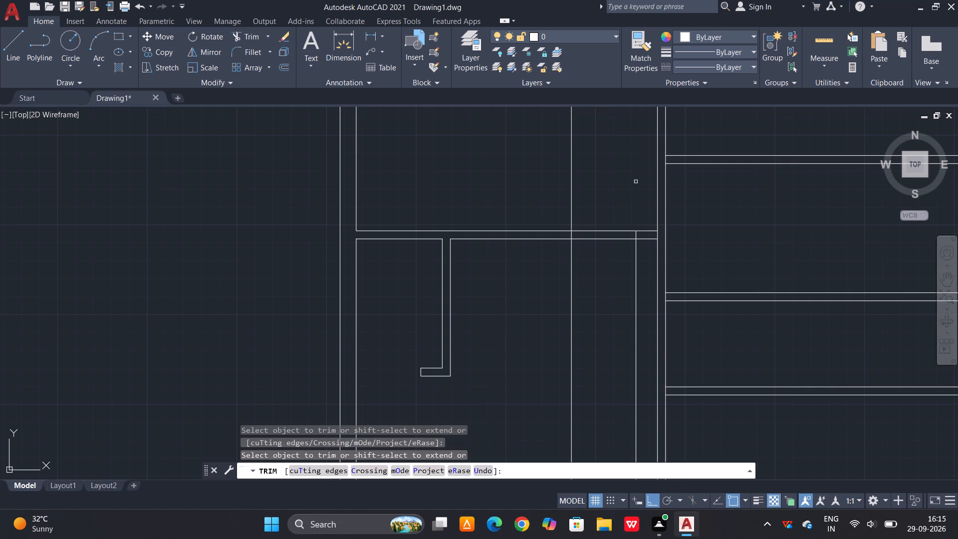
drag(571, 193, 565, 196)
drag(604, 206, 597, 221)
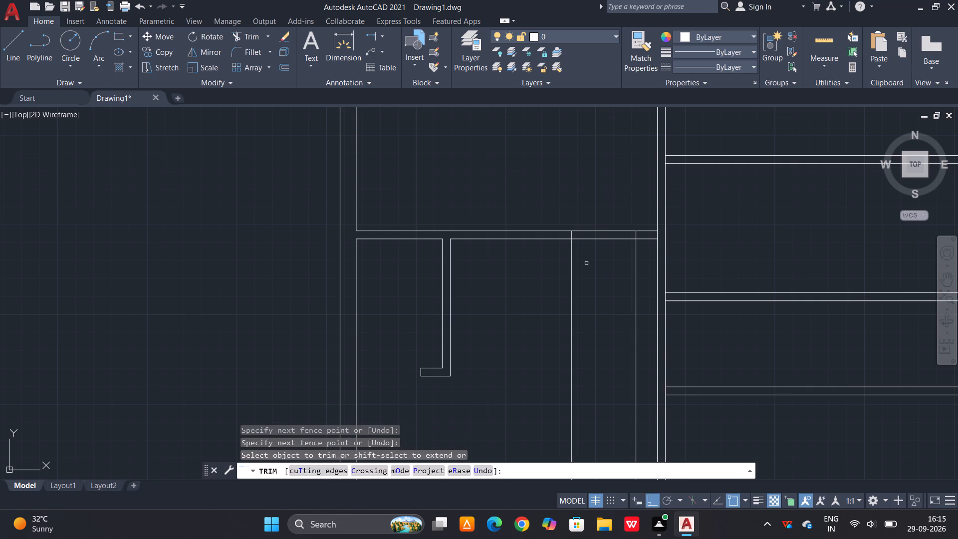
drag(586, 264, 599, 226)
drag(642, 311, 637, 310)
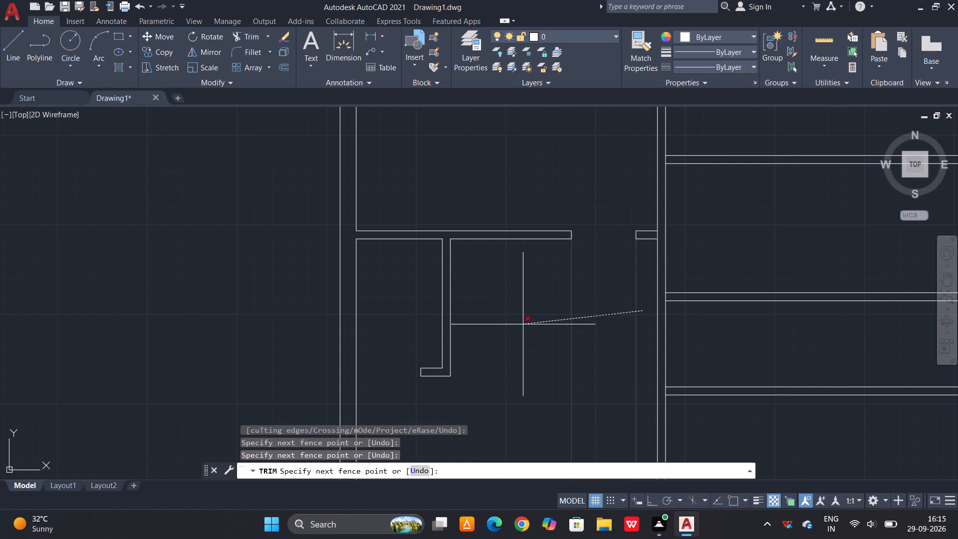
click(523, 324)
Trim the central partition's left-hand line between the two lines of the short wall stub beside the door opening.
scroll(636, 257, up, 3)
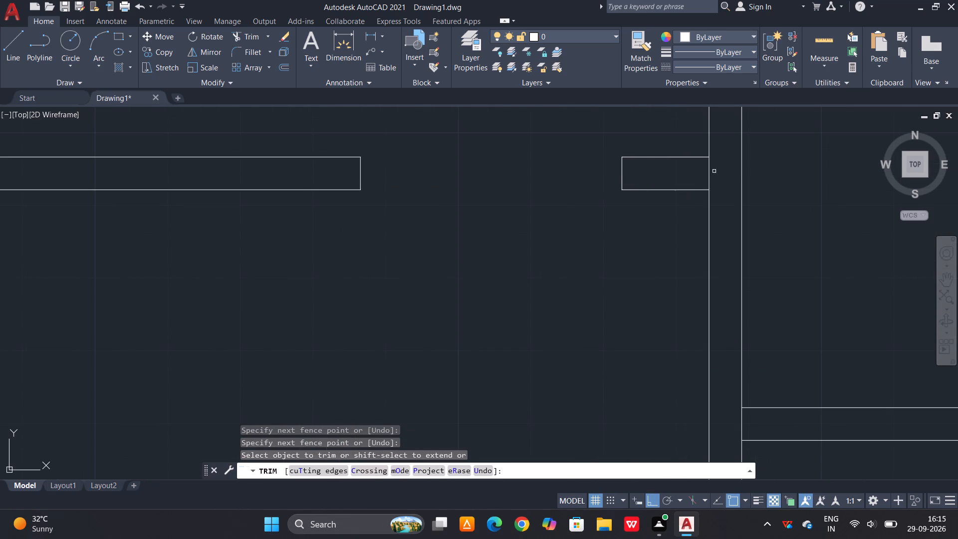
click(714, 171)
click(687, 176)
scroll(579, 269, down, 4)
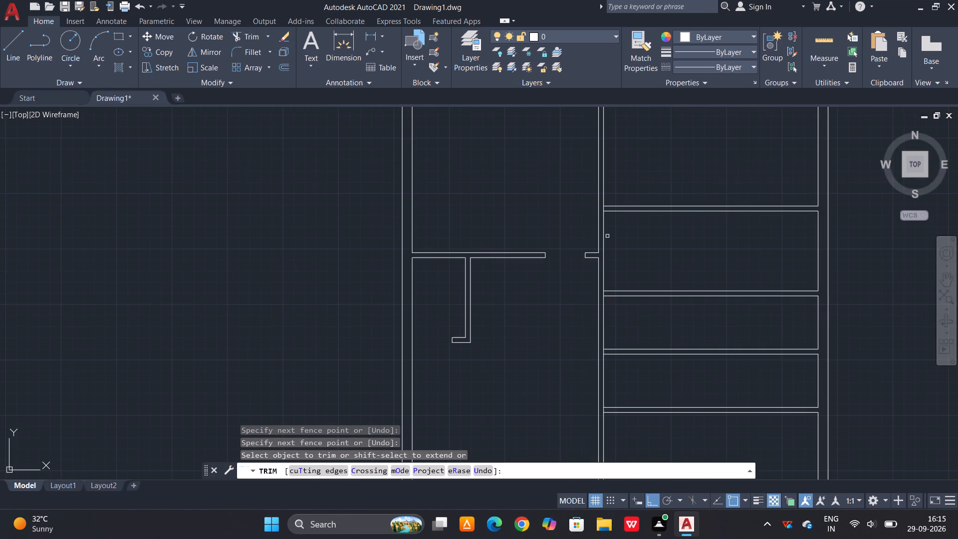
scroll(610, 235, down, 1)
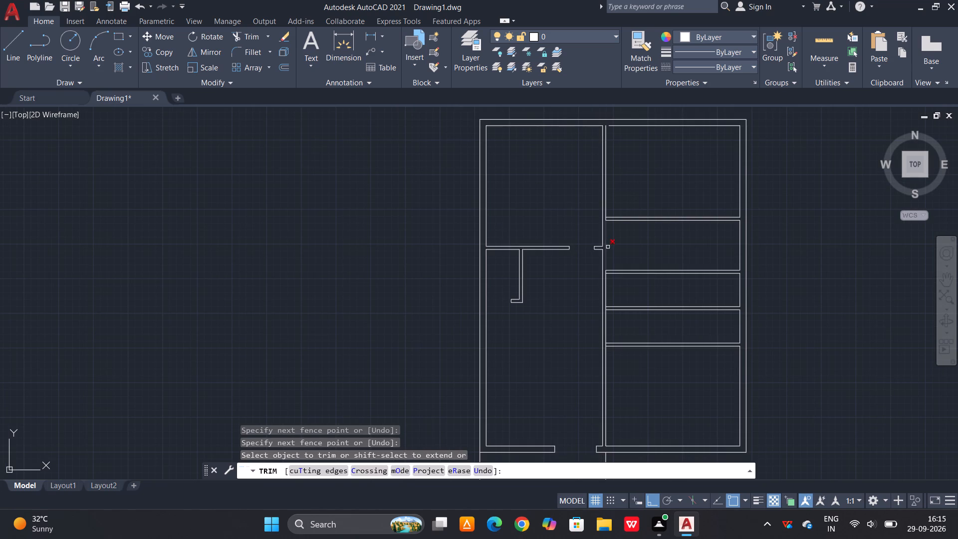
Offset the central partition's right-hand line 3' toward the right-hand rooms.
middle_drag(617, 247, 603, 276)
key(Escape)
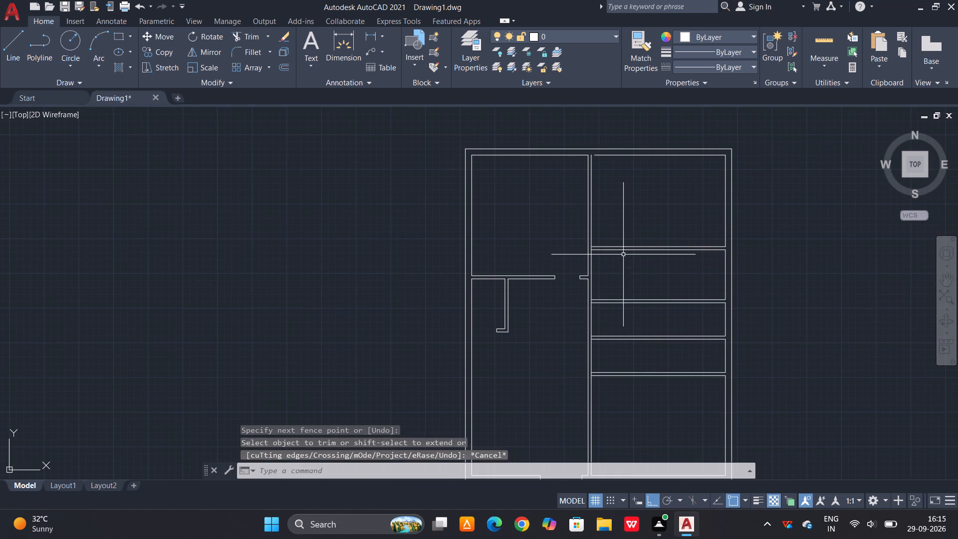
key(Escape)
text(o 3')
key(space)
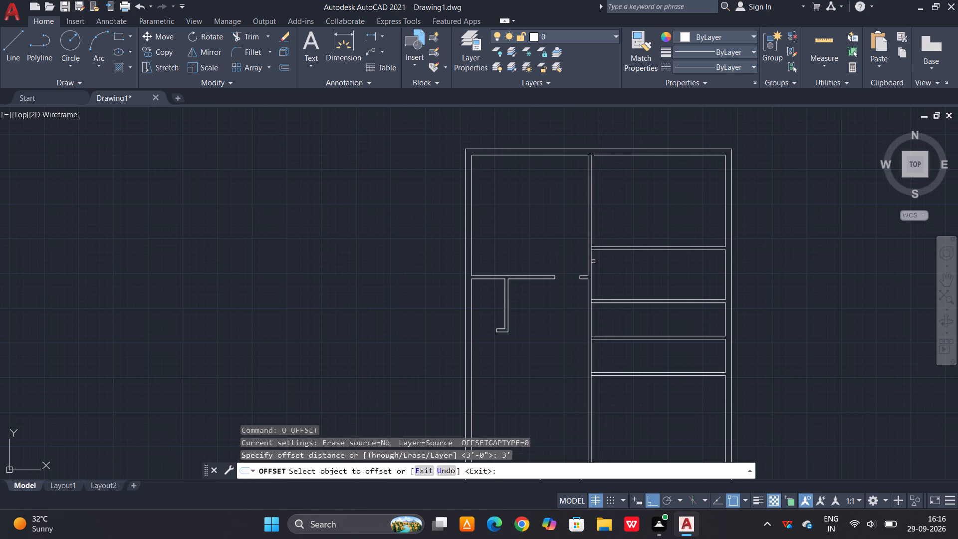
click(591, 264)
click(652, 254)
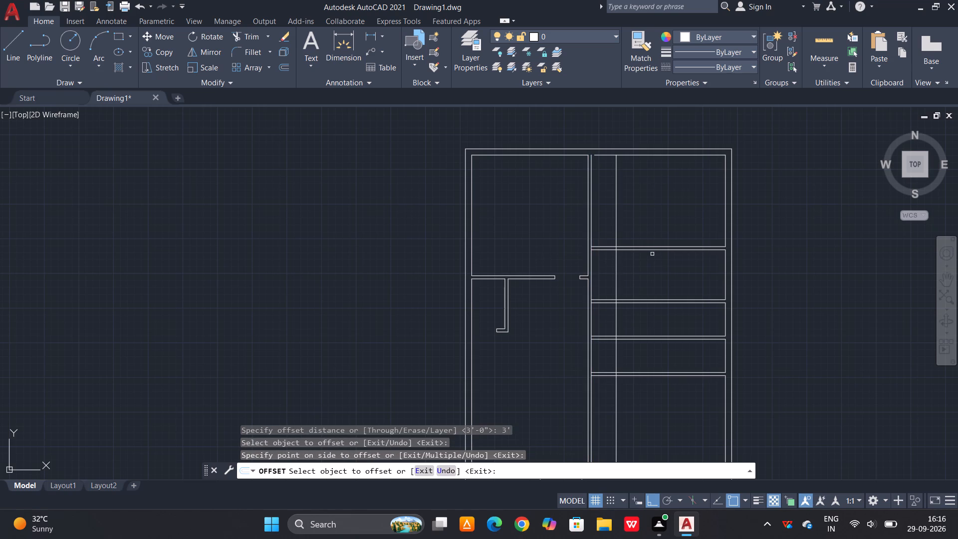
key(Escape)
key(Escape)
Trim a 3' door opening in the uppermost right-hand horizontal partition beside the central partition, removing the offset line above and below it.
text(tr)
key(space)
key(space)
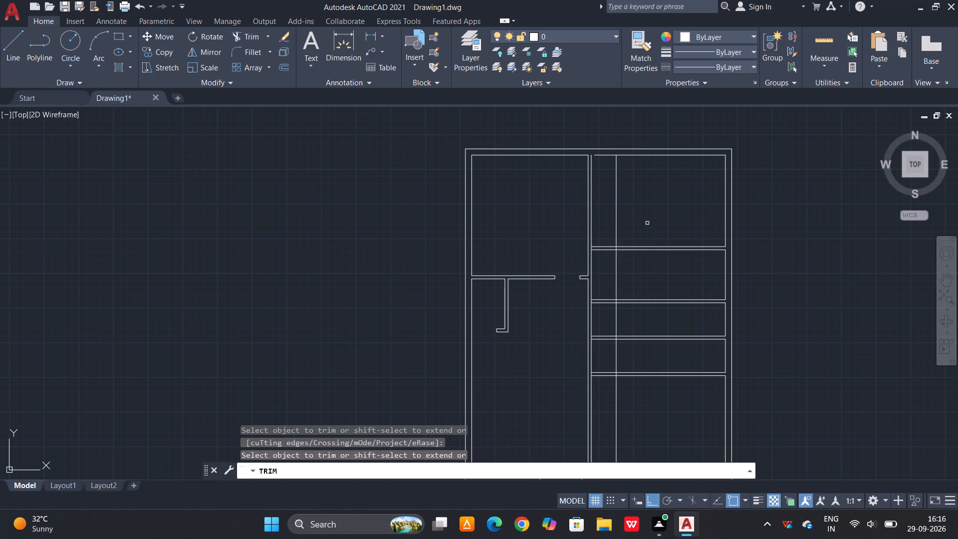
drag(649, 209, 643, 210)
click(605, 219)
scroll(605, 242, up, 3)
drag(606, 242, 600, 255)
drag(577, 295, 595, 250)
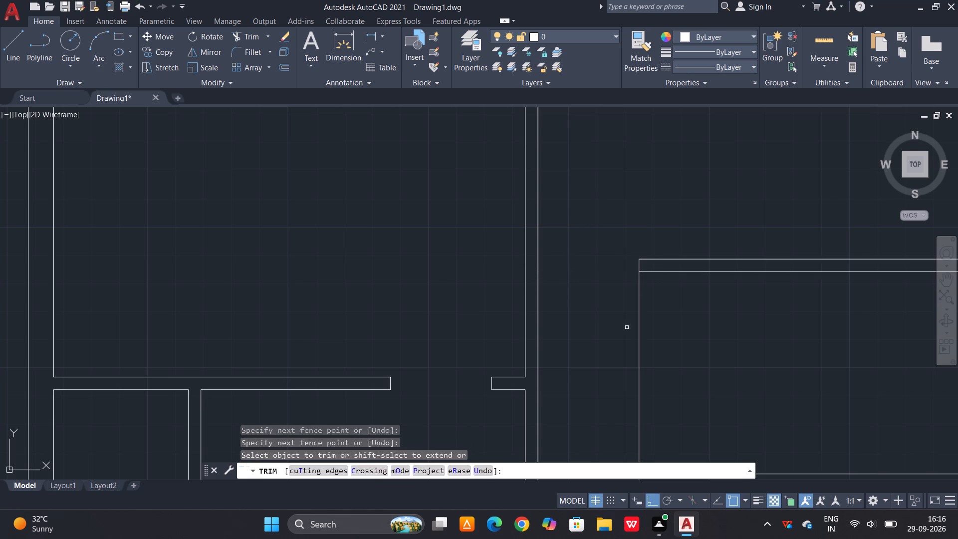
drag(653, 319, 635, 323)
click(592, 333)
scroll(618, 308, down, 2)
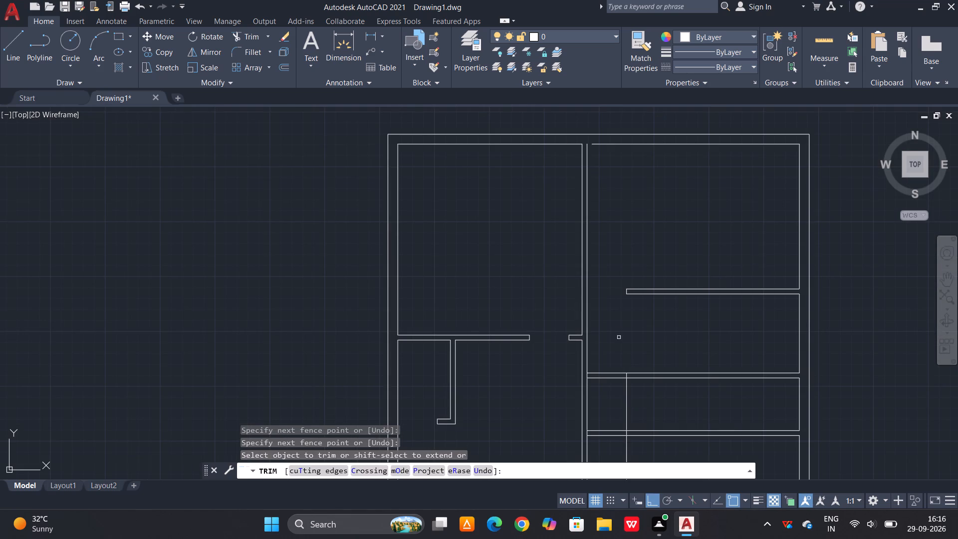
middle_drag(619, 337, 617, 252)
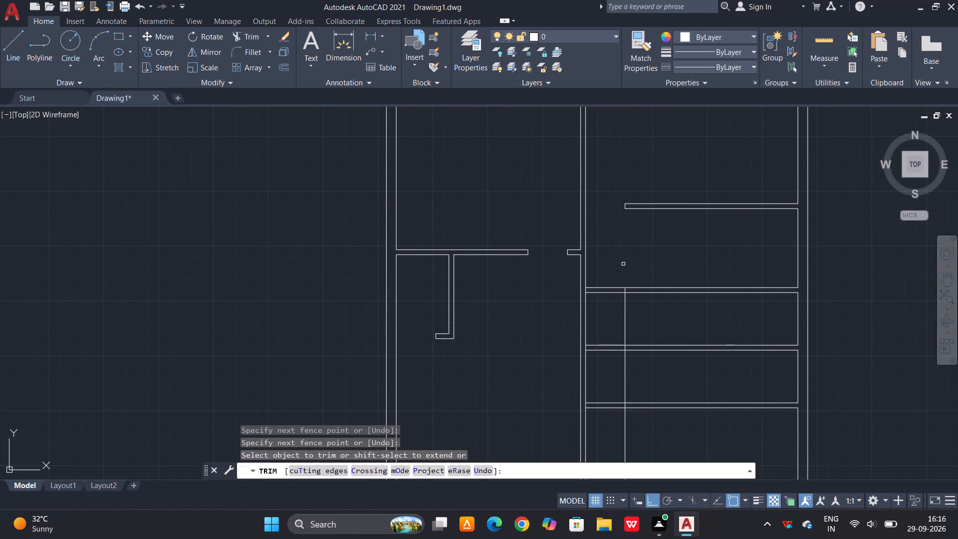
scroll(623, 276, down, 1)
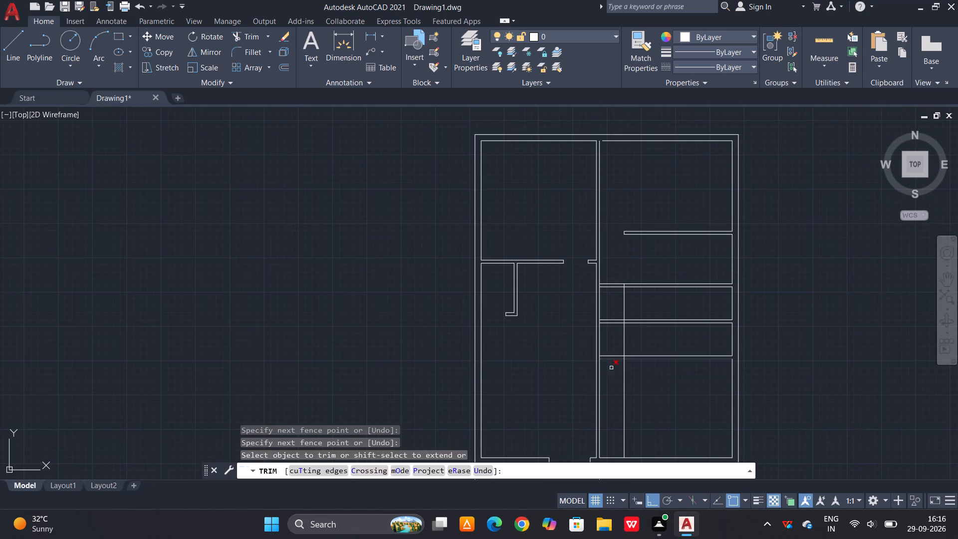
scroll(611, 367, up, 2)
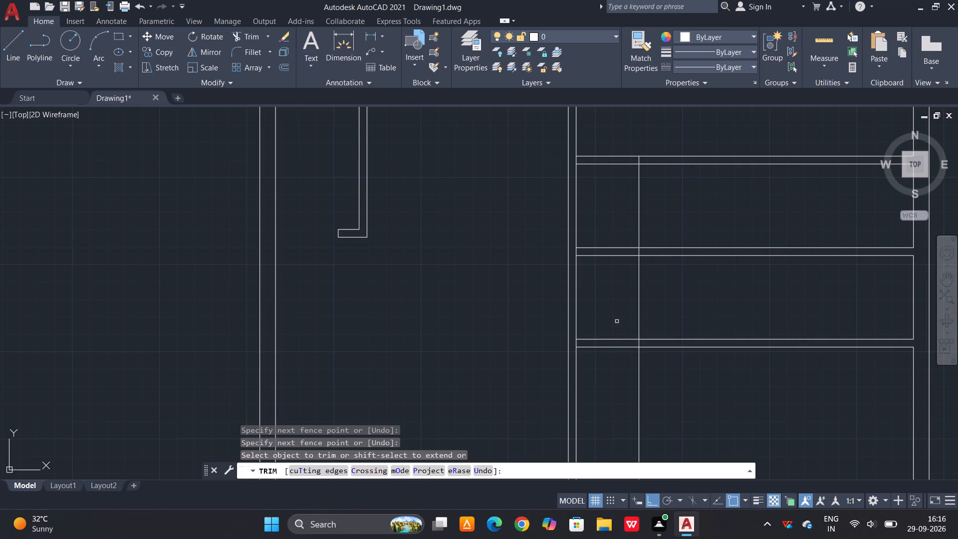
key(Escape)
key(Escape)
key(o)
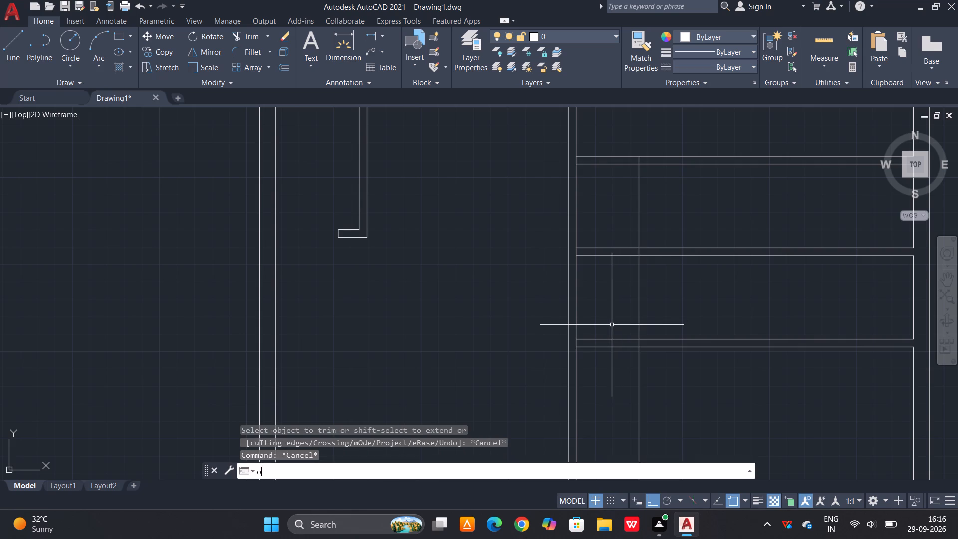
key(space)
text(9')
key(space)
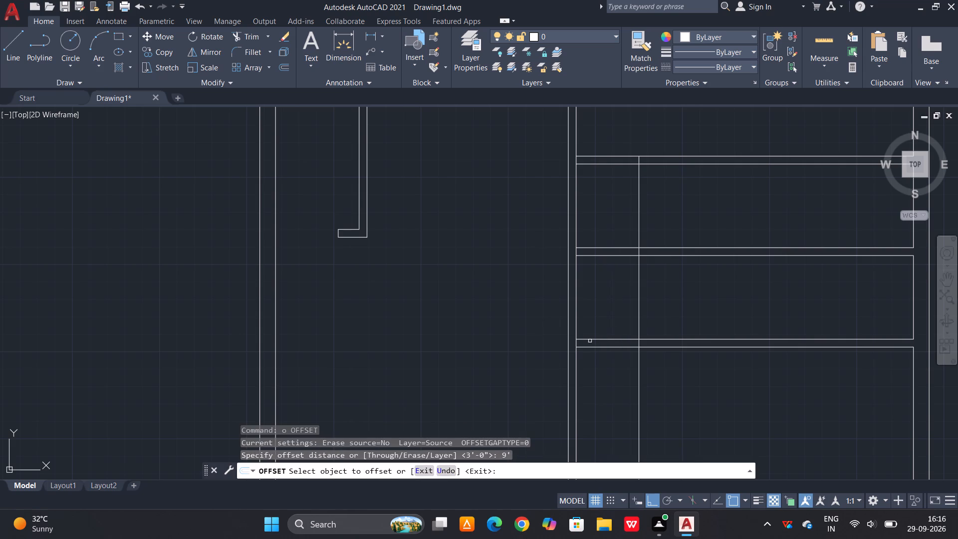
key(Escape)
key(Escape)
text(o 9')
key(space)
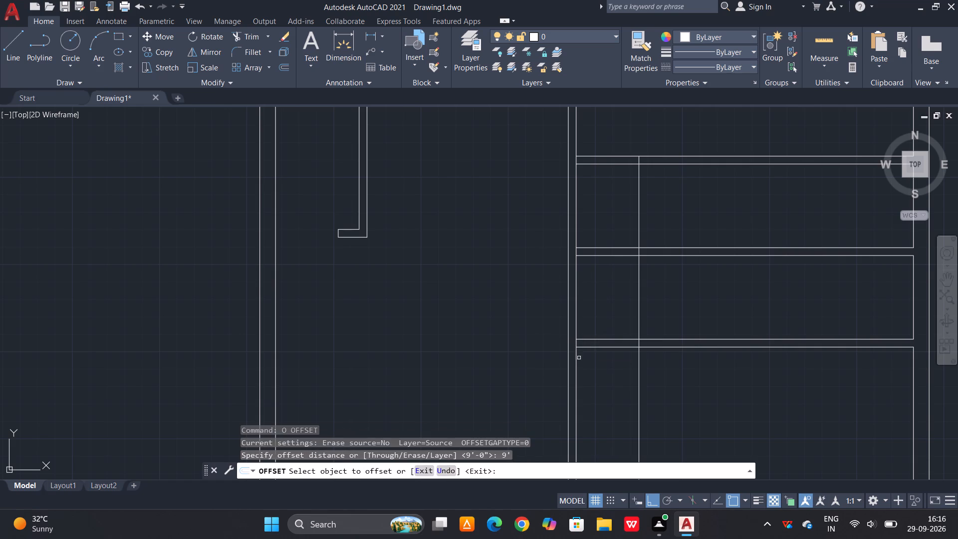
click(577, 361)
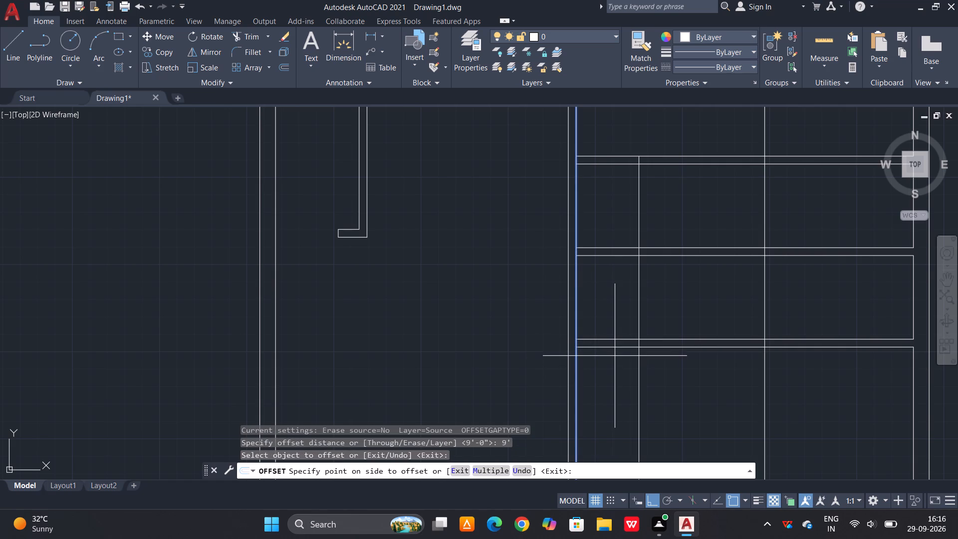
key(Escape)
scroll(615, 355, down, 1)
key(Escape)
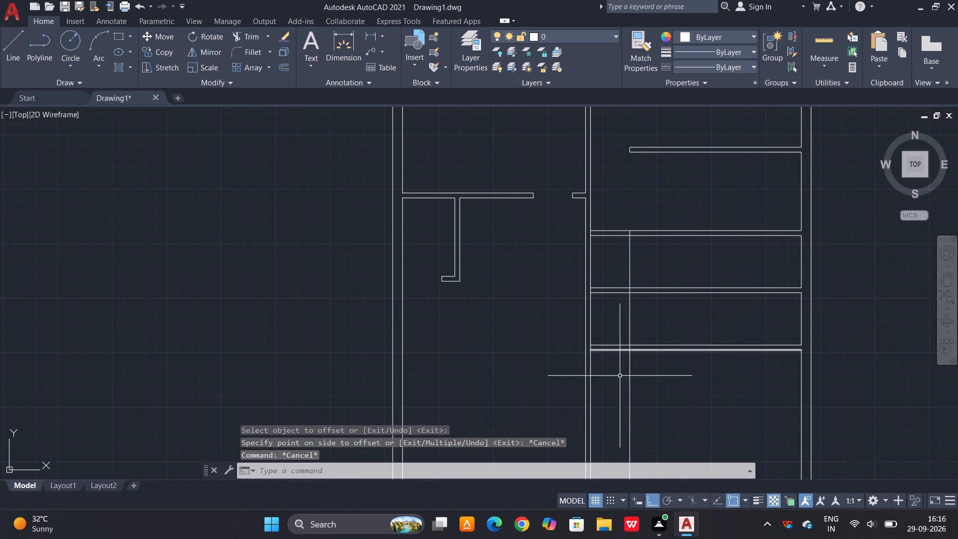
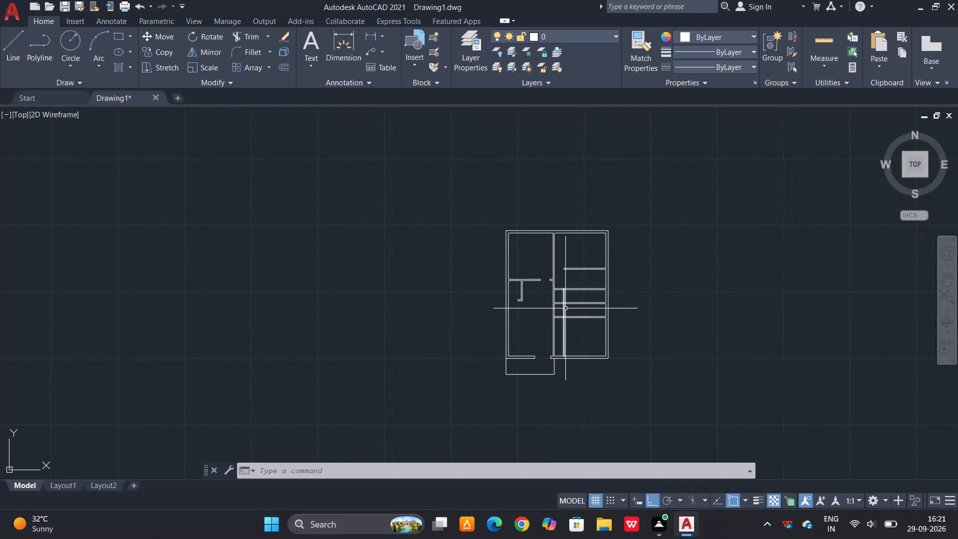
Trim a 3' opening beside the central partition in the horizontal partition between the two narrow right-hand rooms.
scroll(565, 308, up, 2)
middle_drag(497, 296, 494, 319)
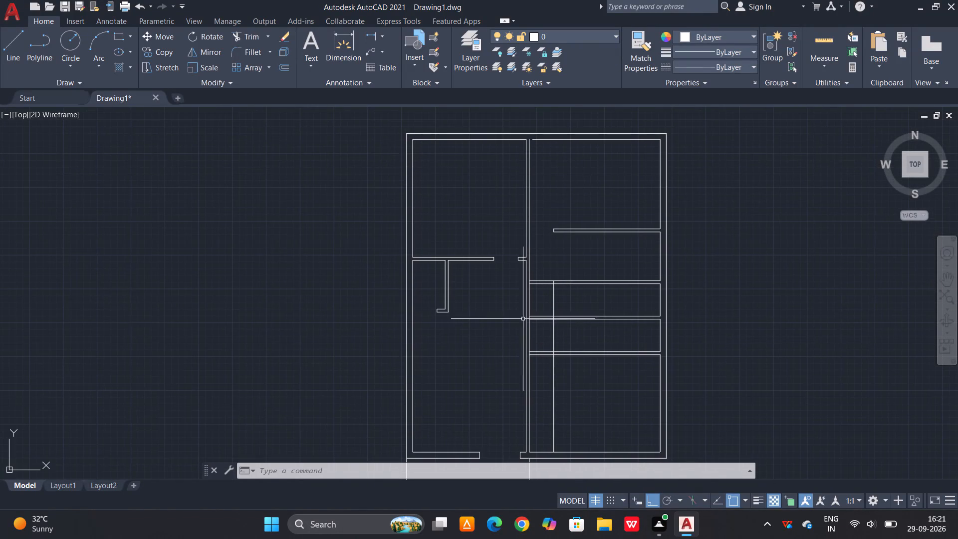
scroll(531, 390, up, 2)
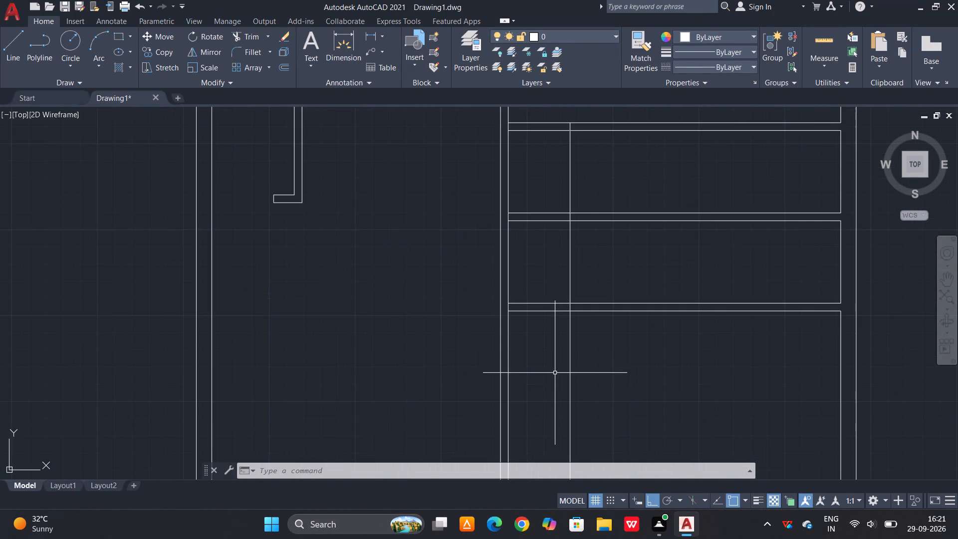
text(tr)
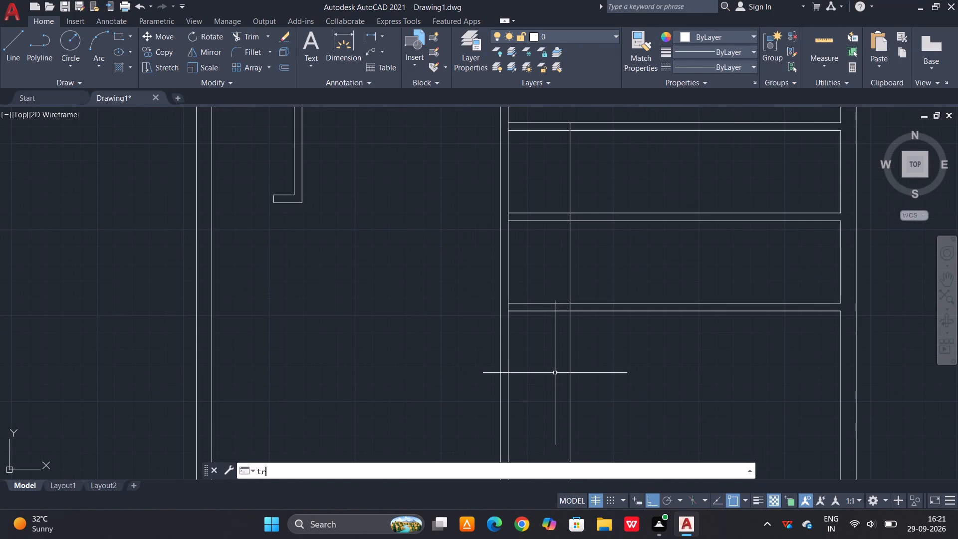
scroll(570, 333, down, 2)
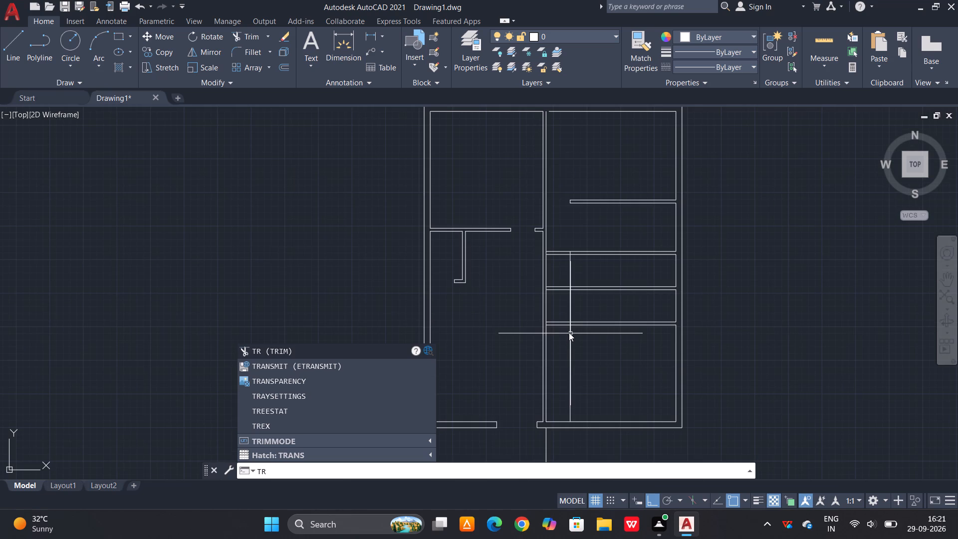
key(Escape)
text(tr)
key(space)
key(space)
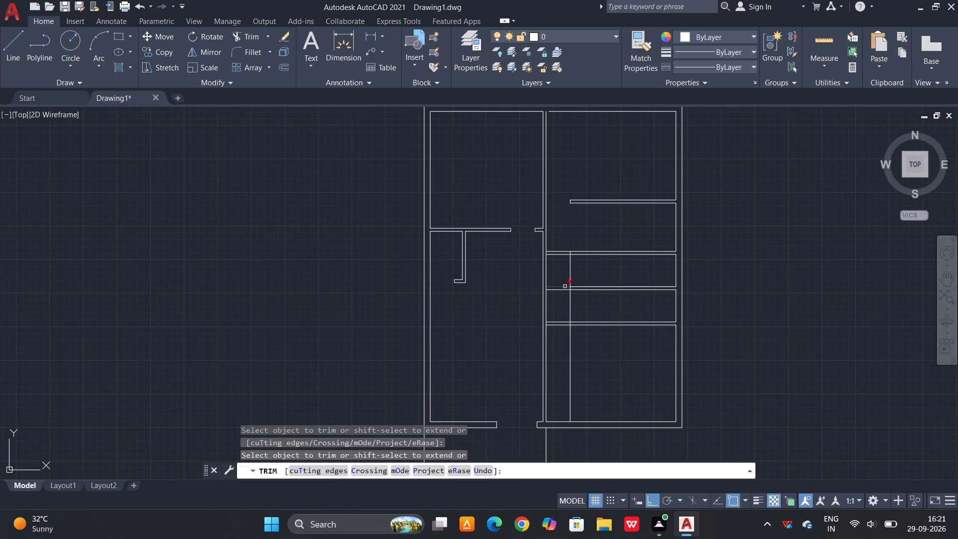
scroll(565, 286, up, 1)
click(559, 280)
click(550, 300)
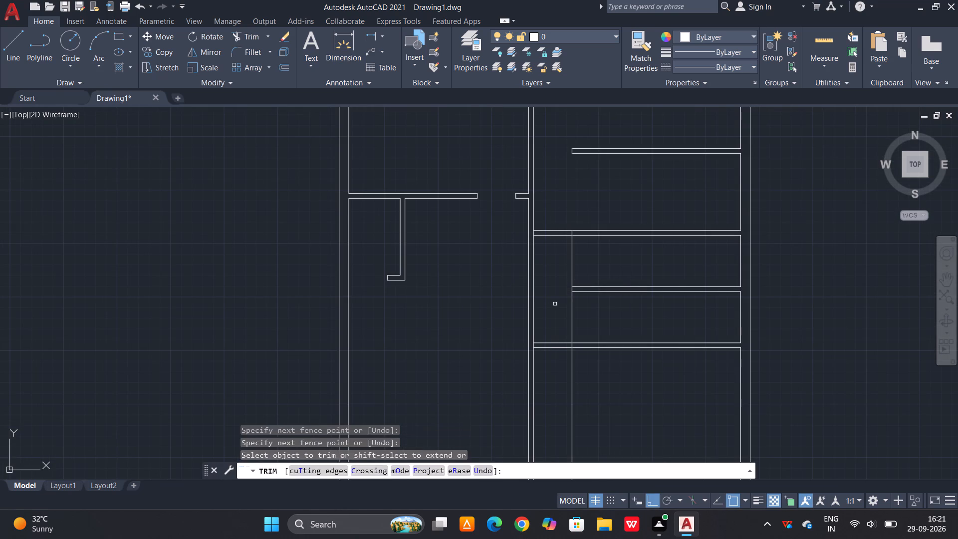
key(Escape)
key(Escape)
Offset the right exterior wall's inner line 7' inward in both narrow right-hand rooms.
text(o)
key(space)
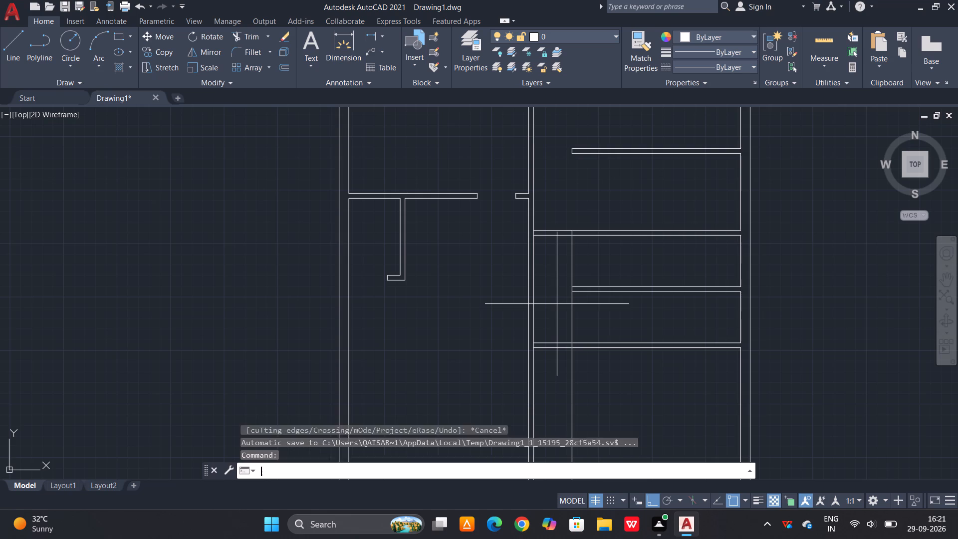
text(7')
key(space)
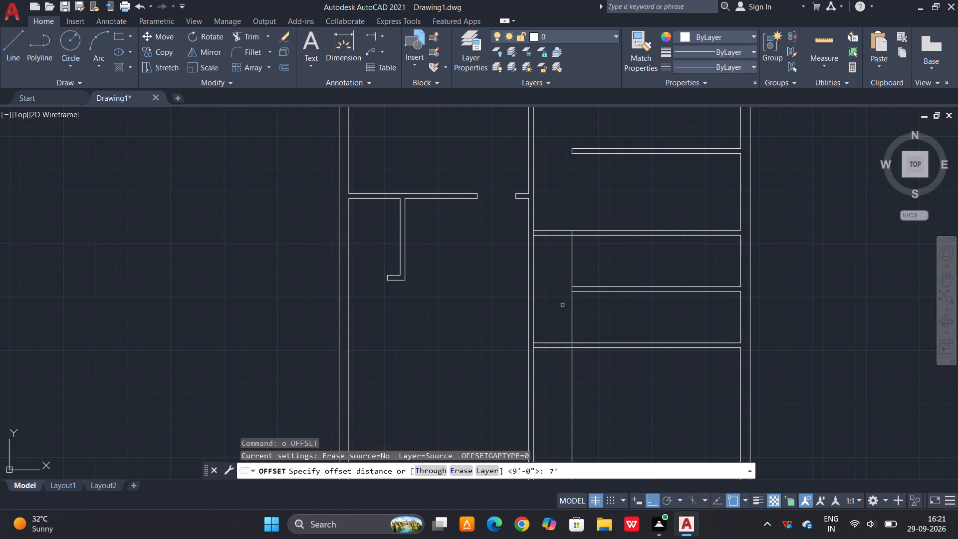
click(742, 256)
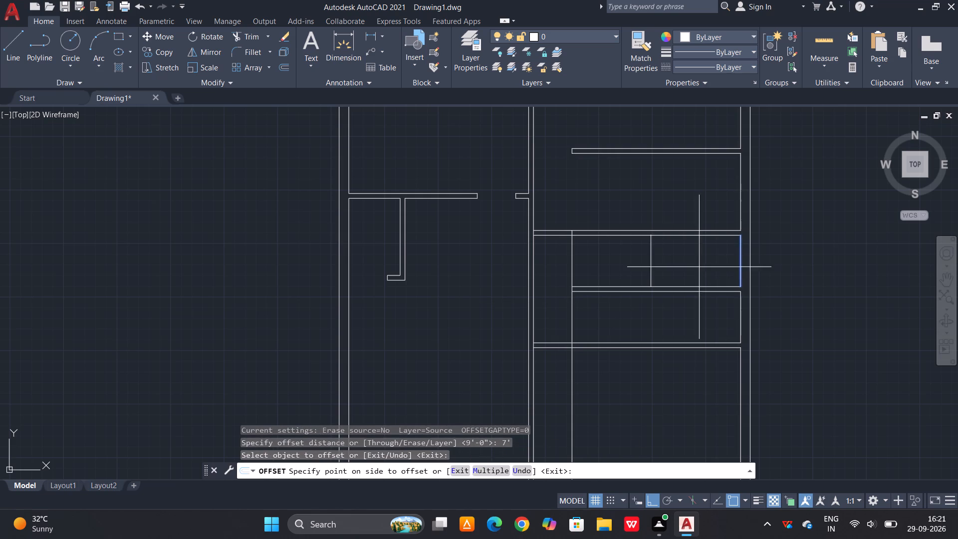
click(663, 274)
click(743, 320)
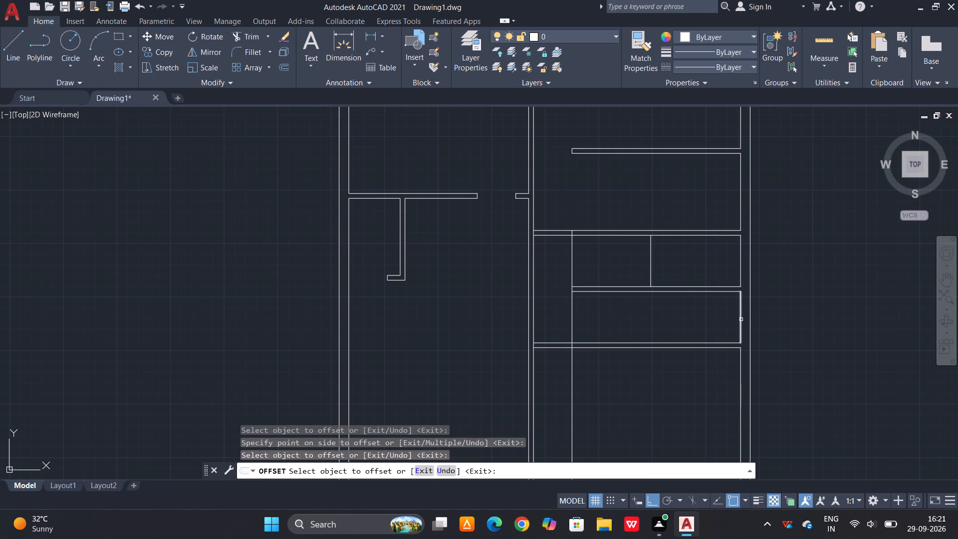
click(741, 318)
click(666, 342)
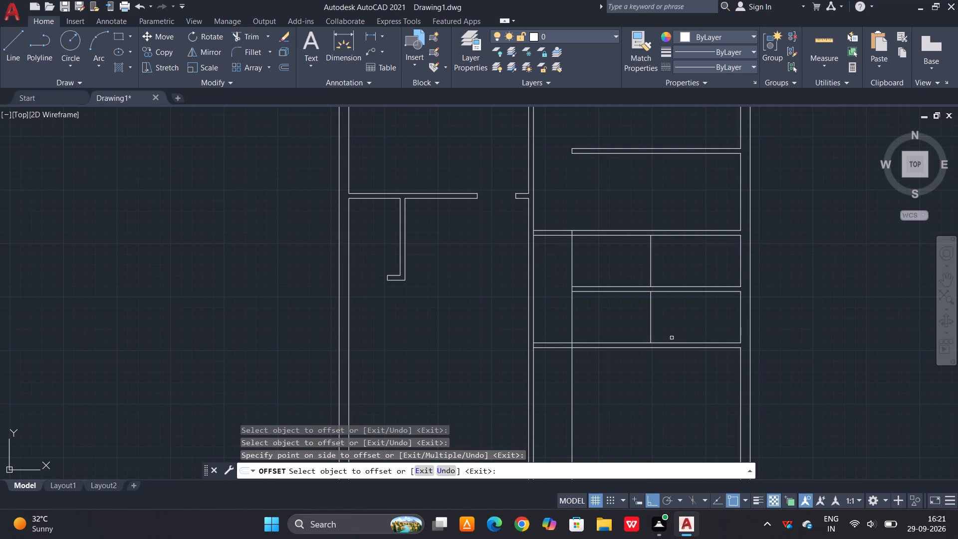
key(Escape)
Offset both new vertical lines 4.5" toward the central partition to form the cross walls of the narrow rooms.
text(o)
key(space)
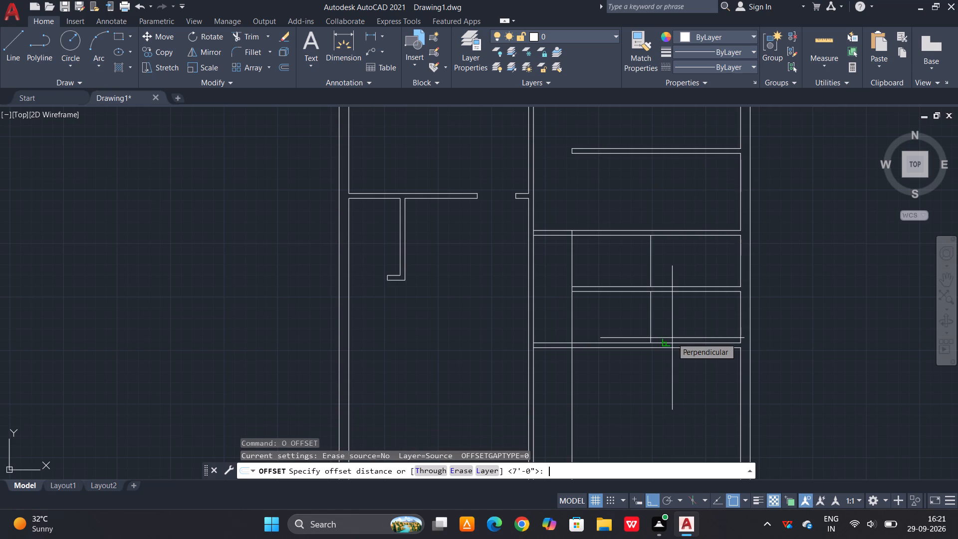
key(4)
key(period)
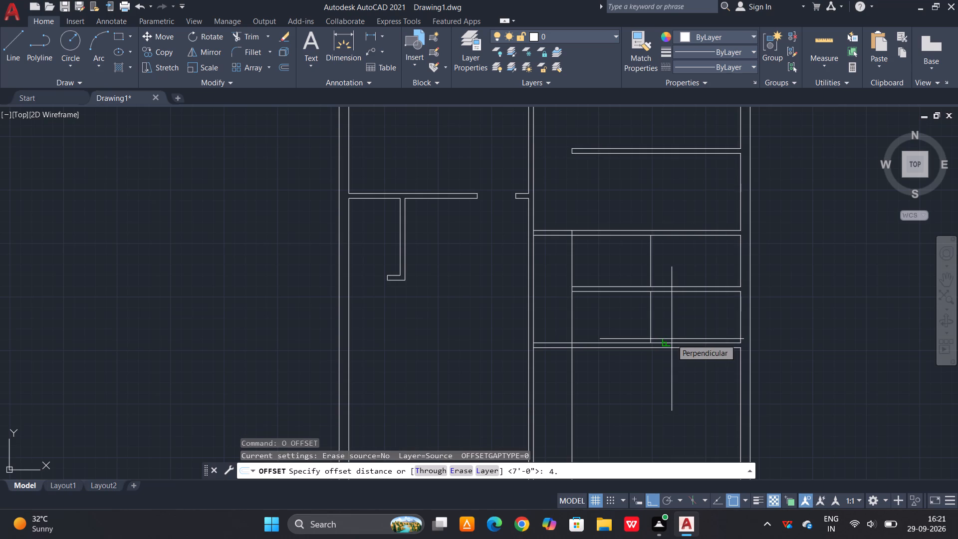
key(5)
text(")
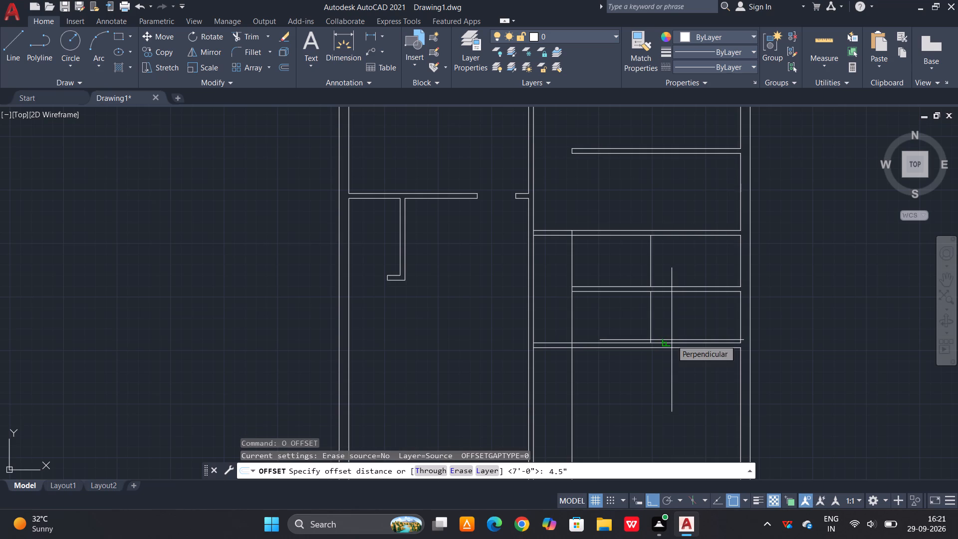
key(space)
click(651, 328)
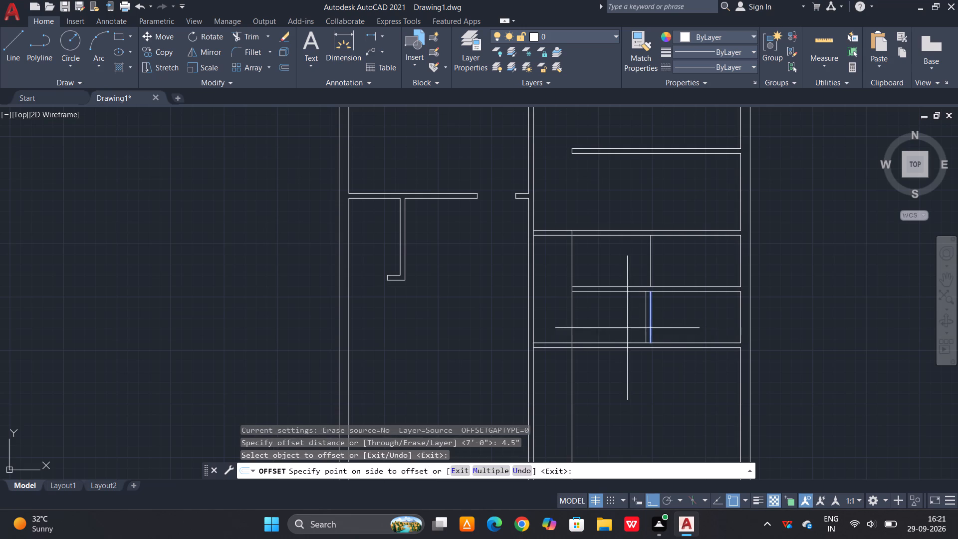
click(626, 328)
click(653, 275)
click(651, 267)
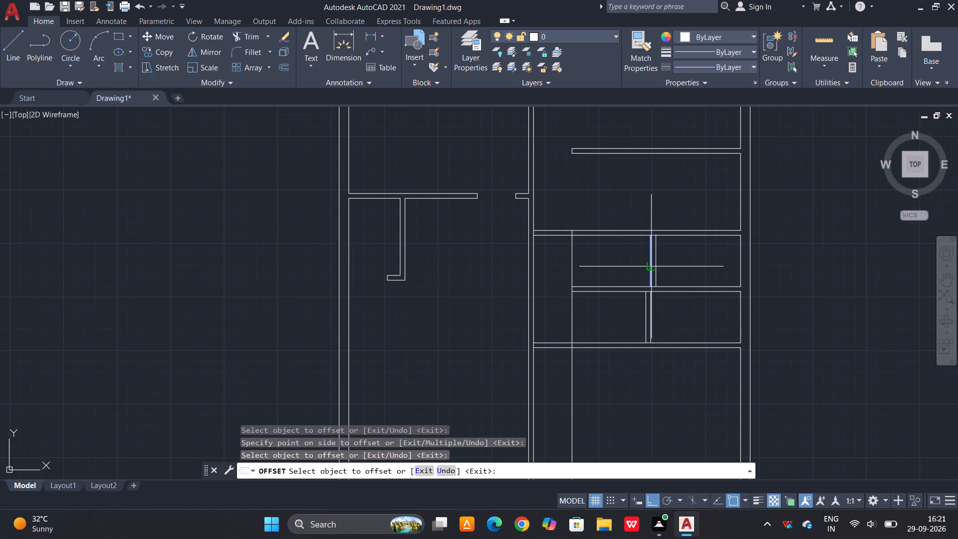
click(619, 271)
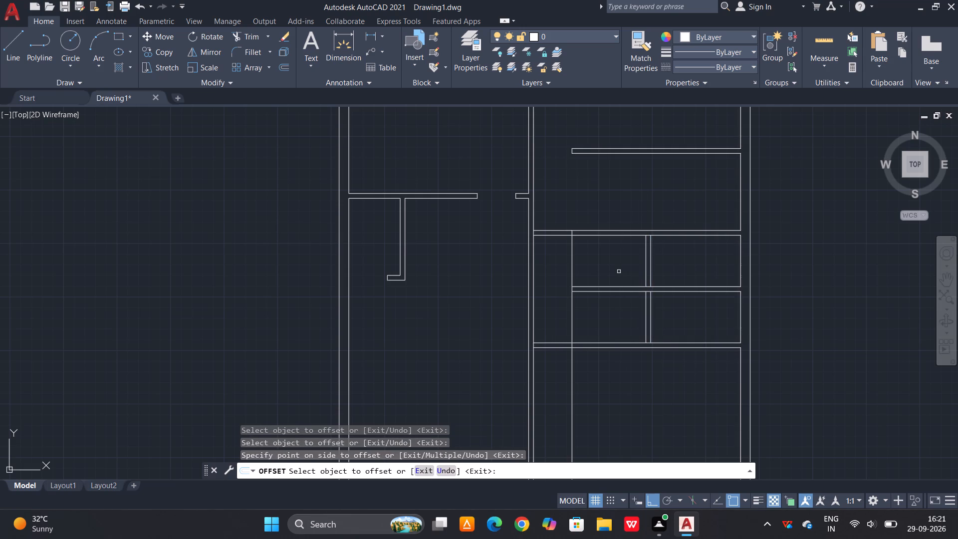
key(Escape)
key(Escape)
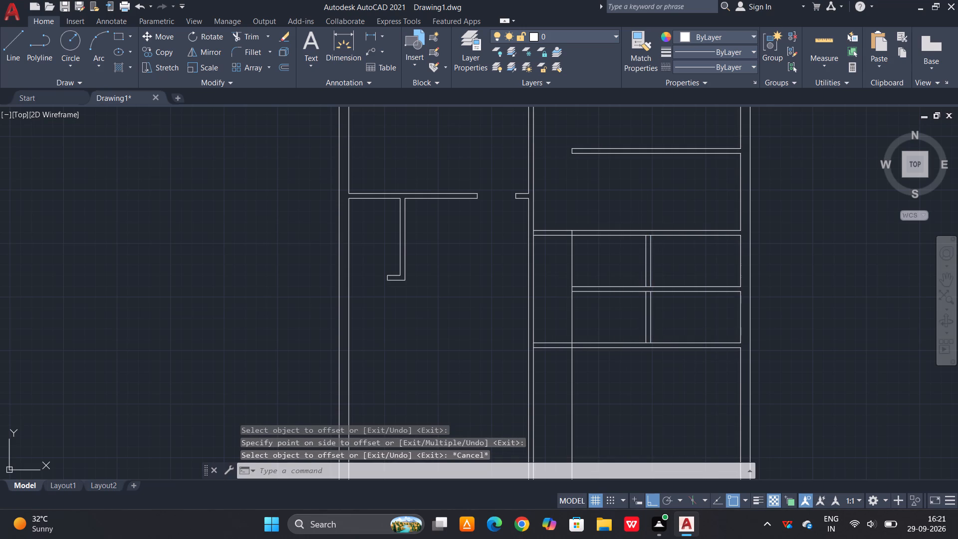
Trim the 3' offset guide line out of the lower narrow right-hand room.
text(tr)
key(space)
key(space)
click(597, 310)
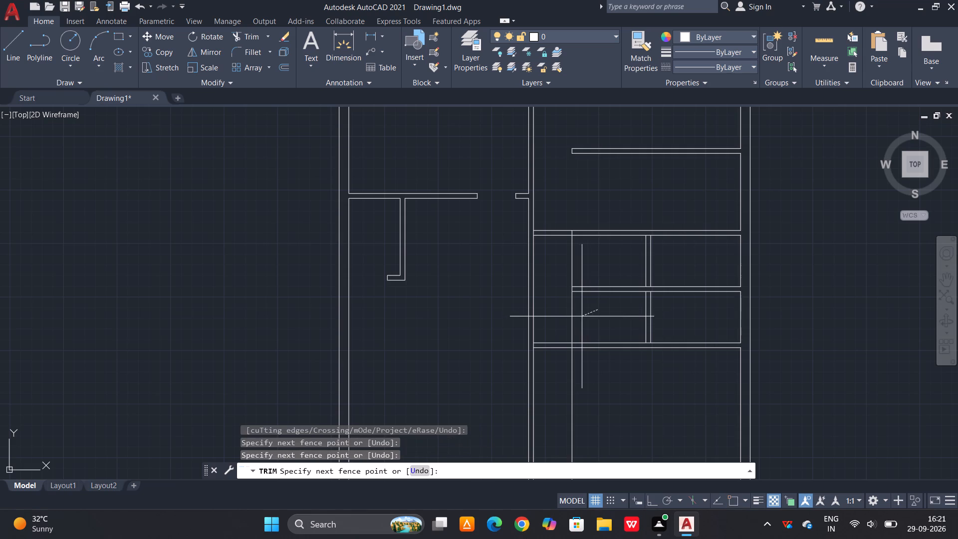
click(578, 318)
drag(577, 319, 569, 321)
click(564, 325)
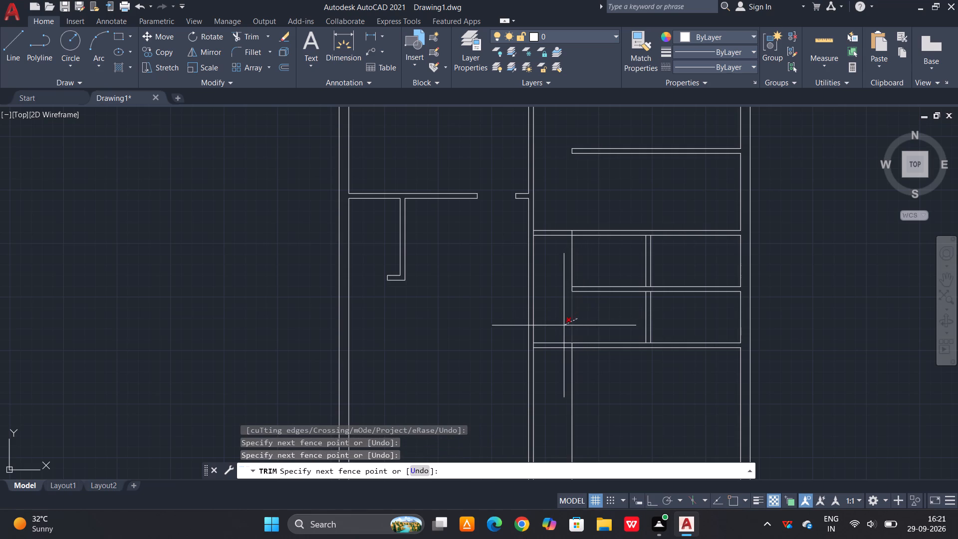
click(612, 334)
key(Escape)
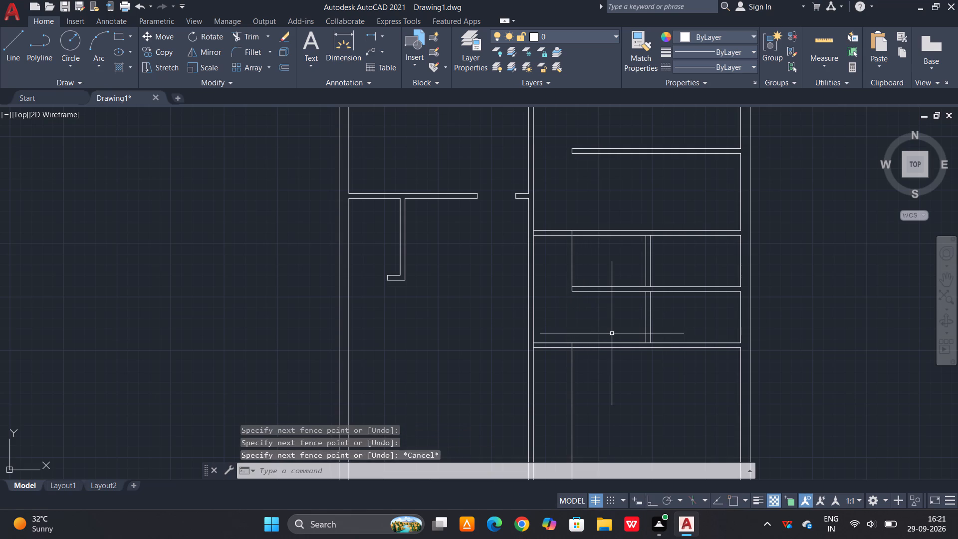
key(Escape)
Extend the lower cross wall's left-hand line down to the lower line of the bottom horizontal partition.
text(ex)
key(space)
key(space)
key(space)
key(space)
key(space)
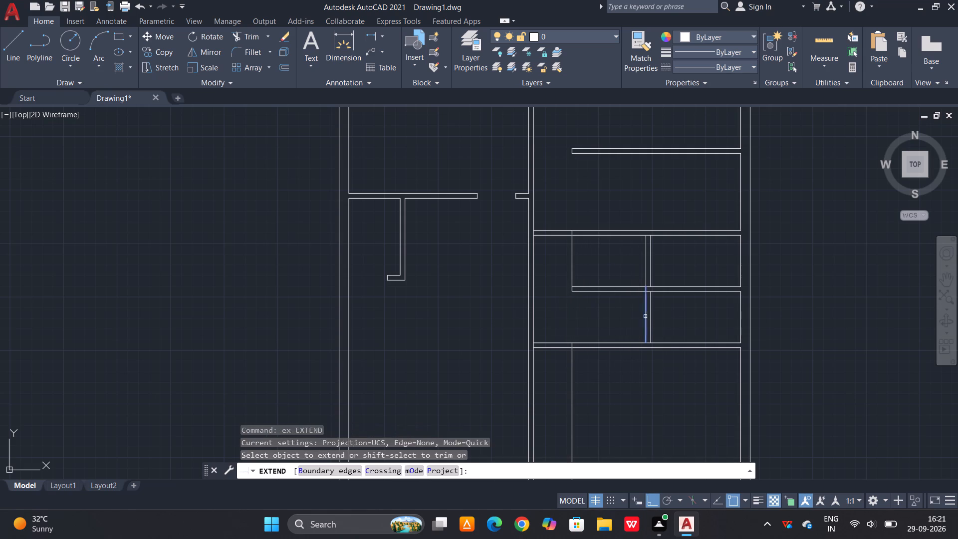
click(657, 312)
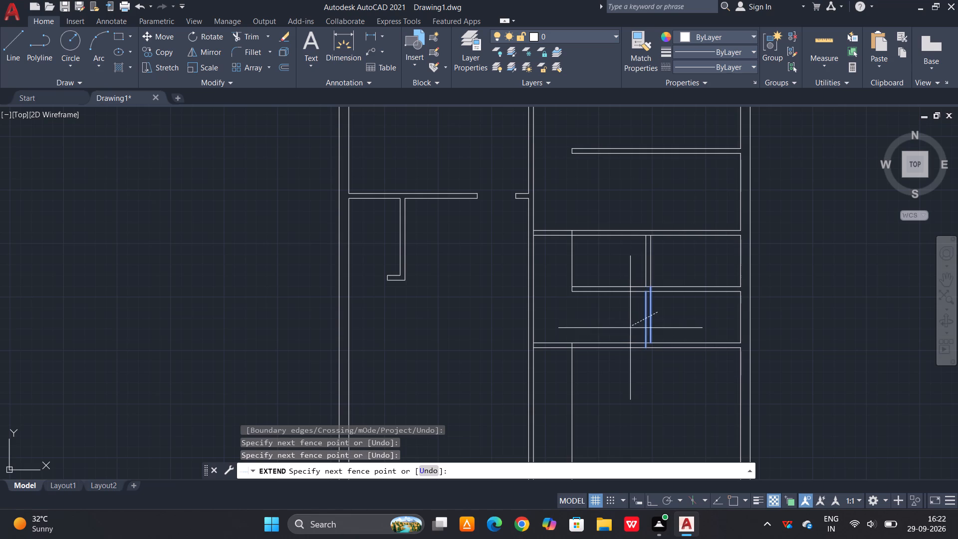
click(630, 328)
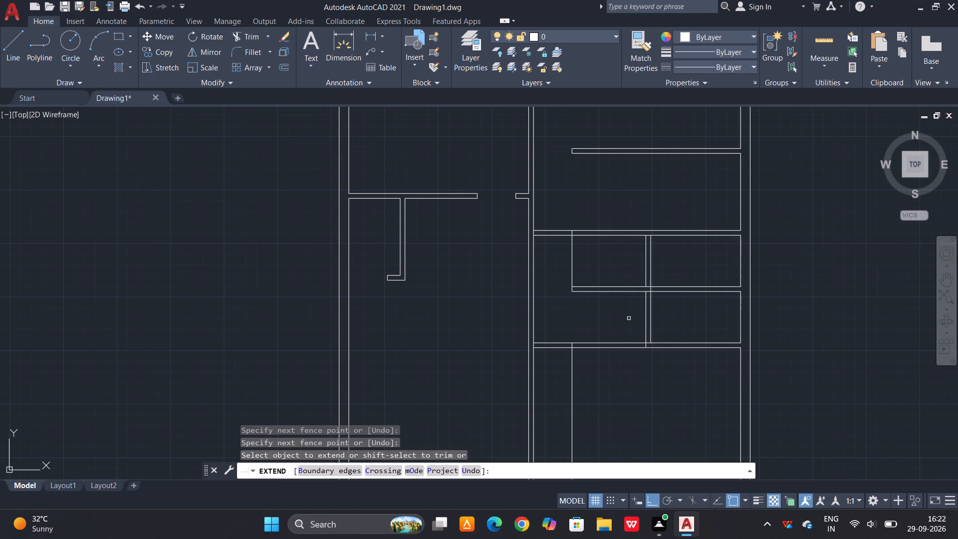
key(Escape)
Trim away the bottom right-hand partition between the central partition and the lower cross wall, along with the guide line below it.
text(tr)
key(space)
key(space)
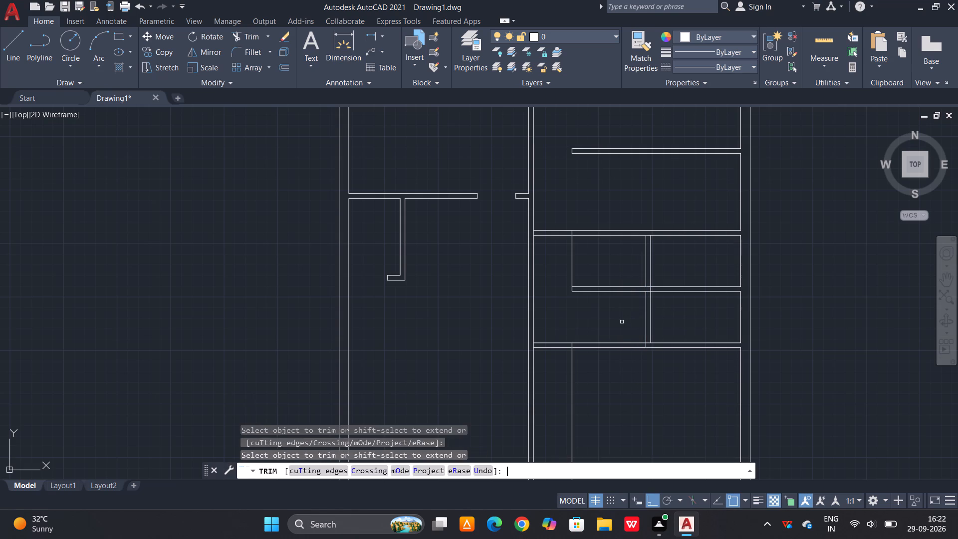
click(619, 325)
click(560, 374)
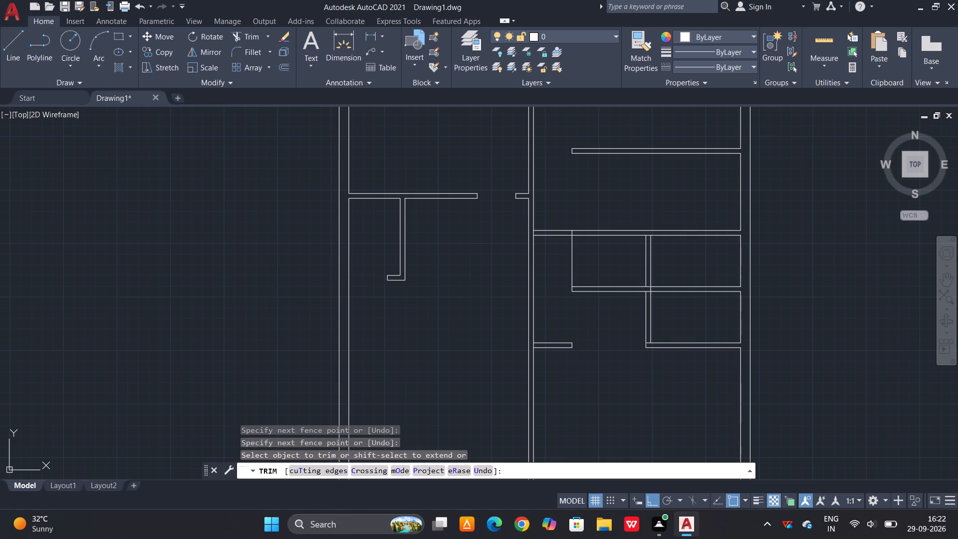
click(587, 332)
drag(559, 356, 556, 362)
click(556, 362)
click(575, 336)
Trim the bottom partition's upper line where it crosses the lower cross wall's thickness, cleaning the corner.
scroll(624, 346, up, 3)
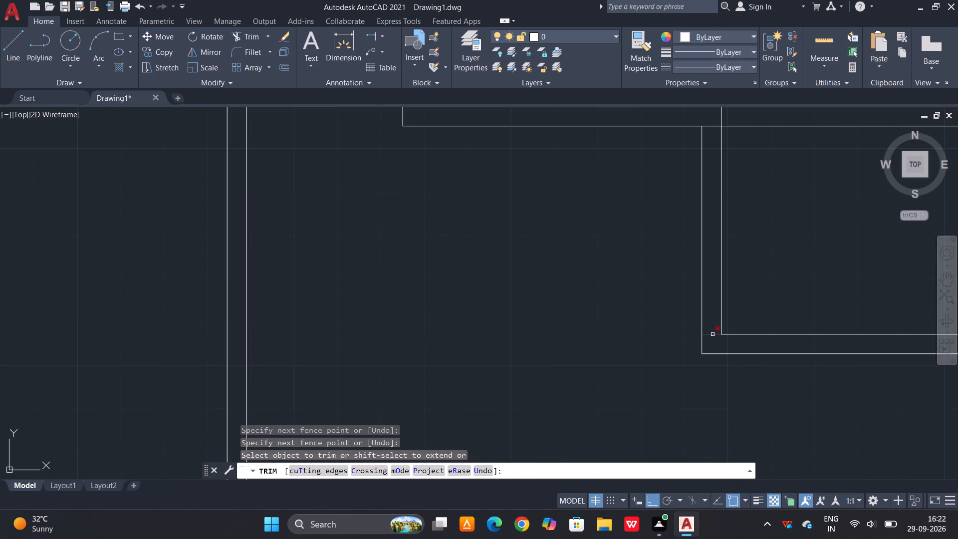
click(712, 333)
Trim the 3' offset guide line out of the upper narrow right-hand room.
scroll(577, 419, down, 2)
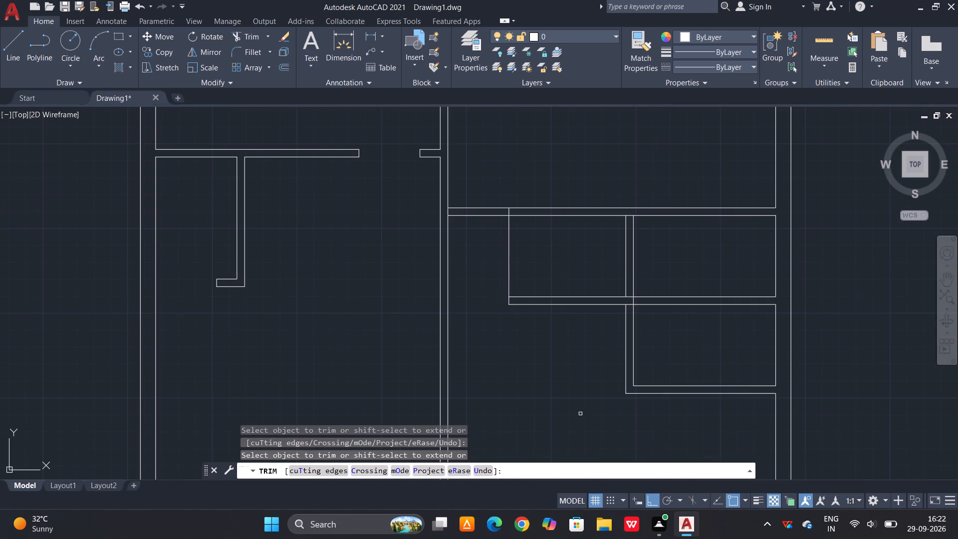
middle_drag(579, 379, 579, 395)
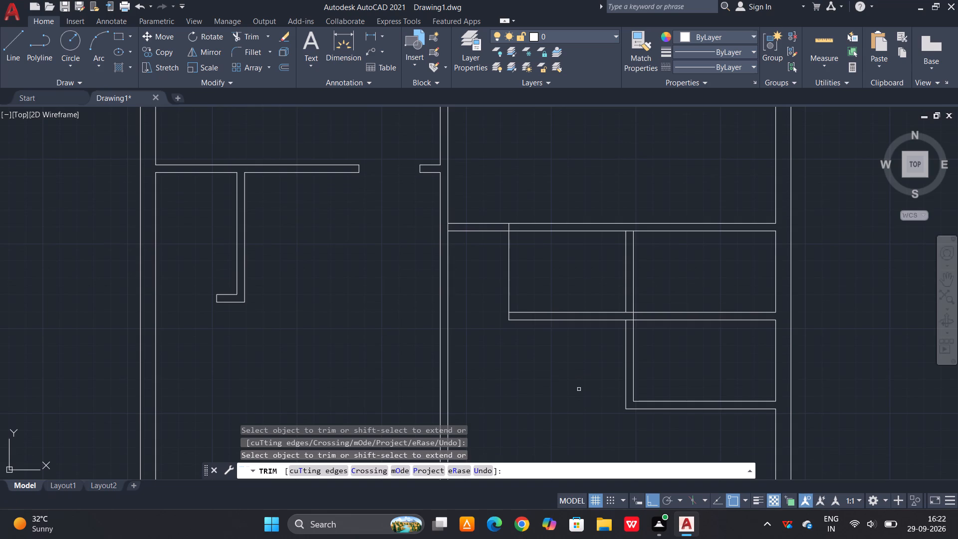
drag(541, 276, 536, 276)
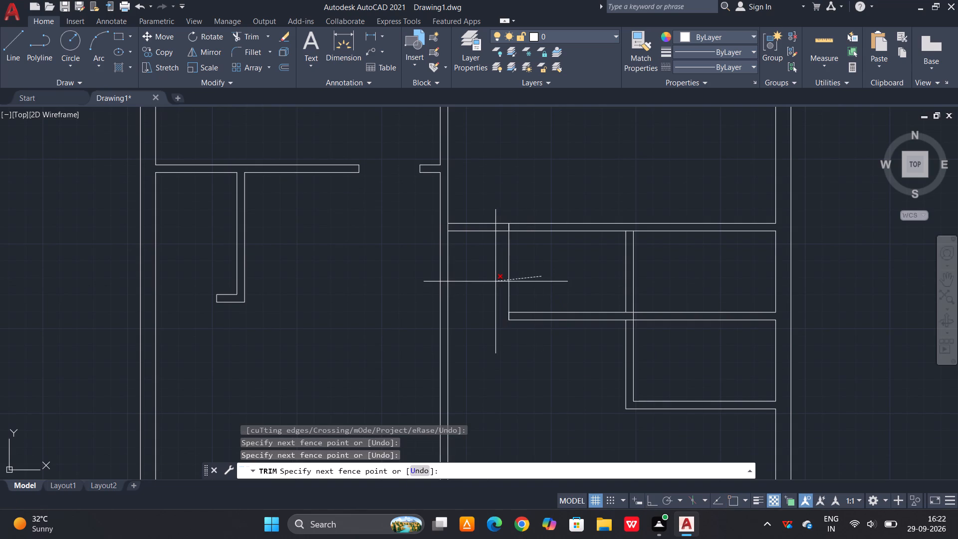
click(495, 281)
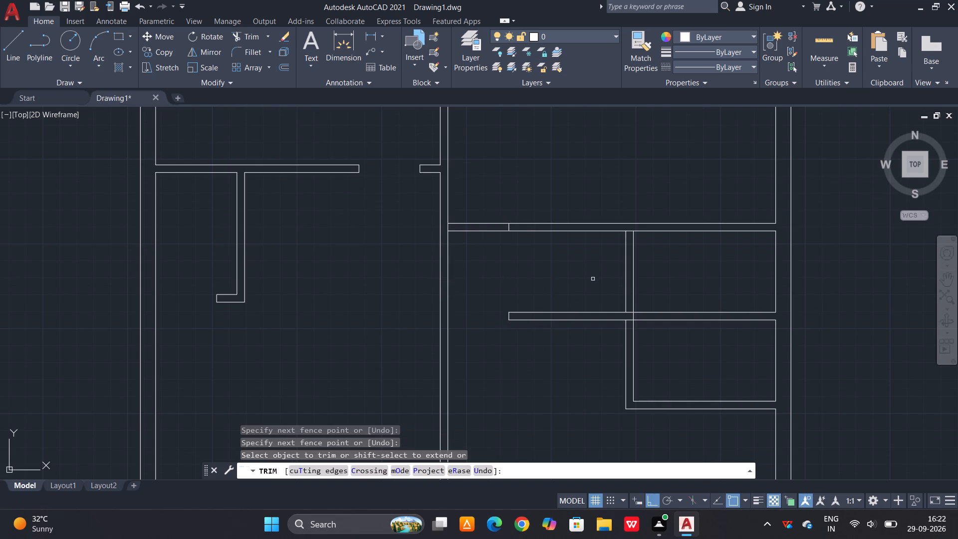
scroll(578, 305, down, 1)
scroll(533, 317, up, 1)
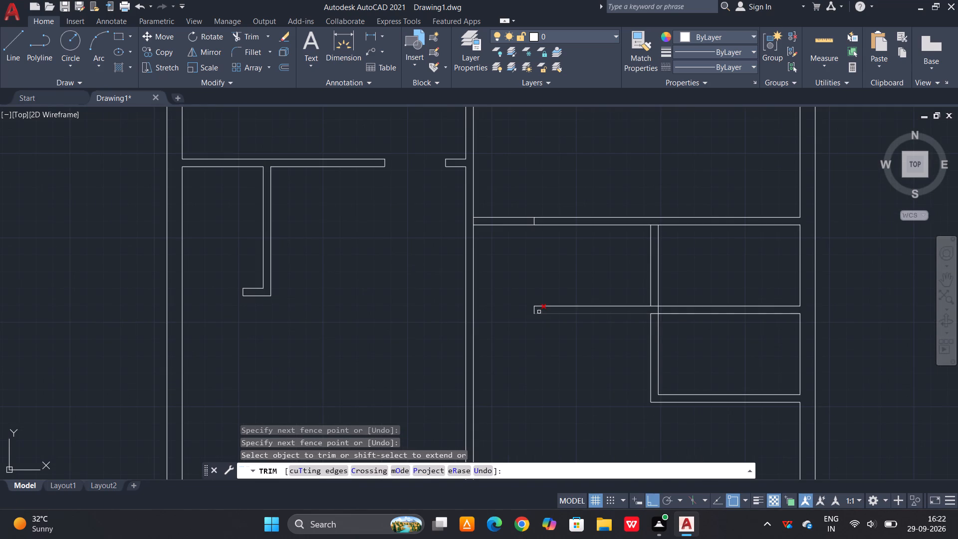
scroll(565, 293, up, 1)
key(Escape)
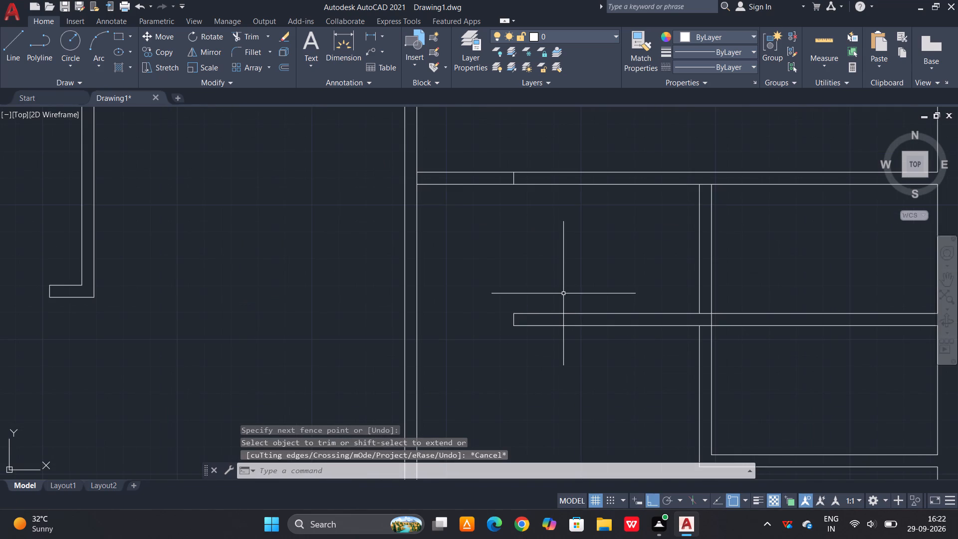
Extend both lines of the partition between the two small right-hand rooms to the central vertical partition.
text(ex)
key(space)
key(space)
click(563, 293)
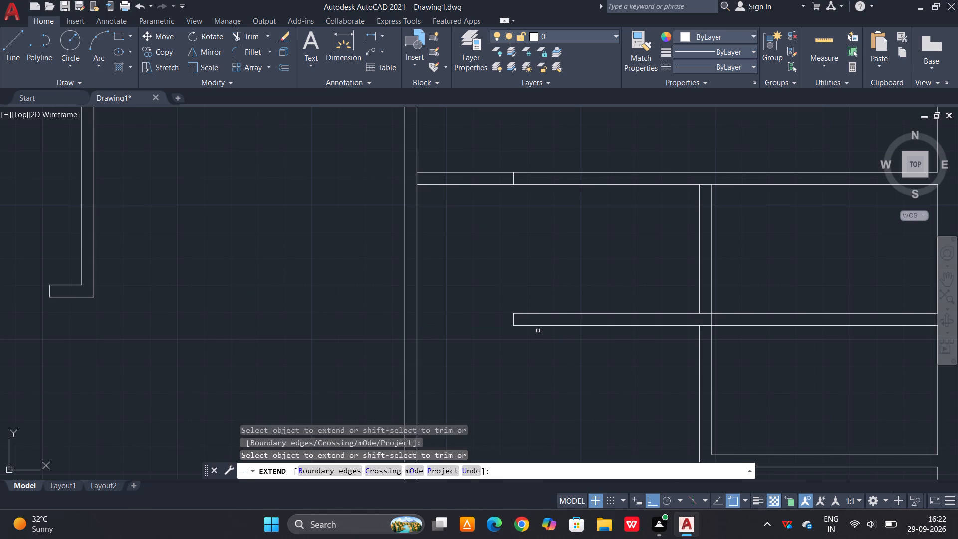
click(540, 323)
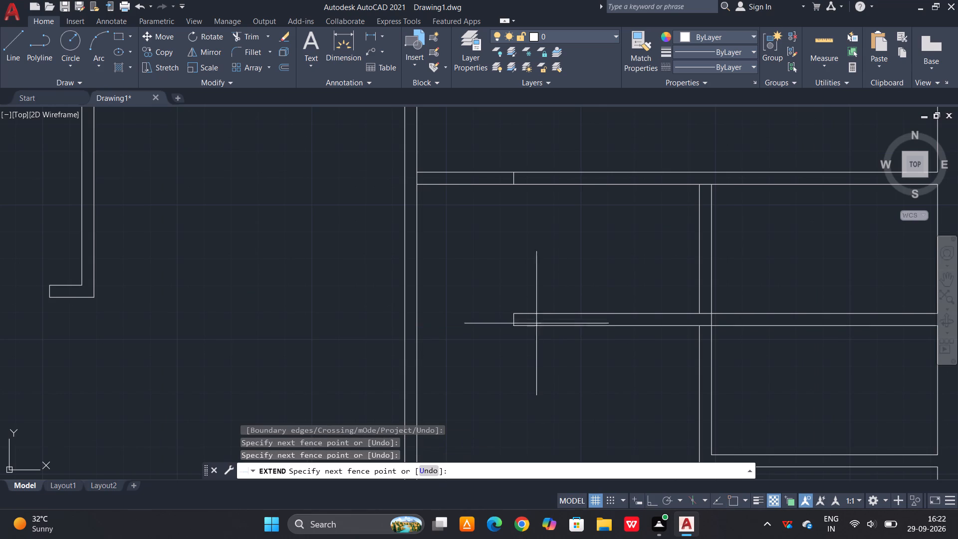
click(528, 332)
click(540, 314)
key(Escape)
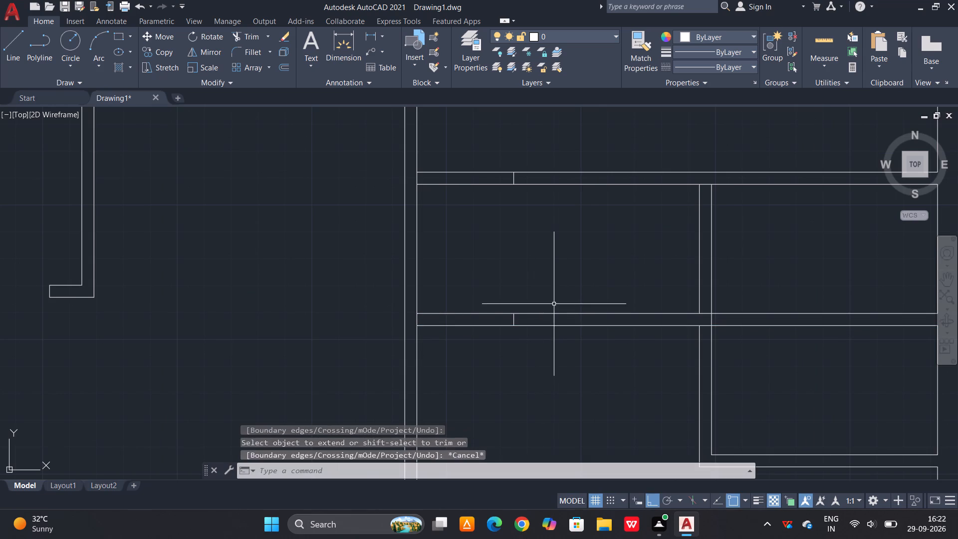
key(Escape)
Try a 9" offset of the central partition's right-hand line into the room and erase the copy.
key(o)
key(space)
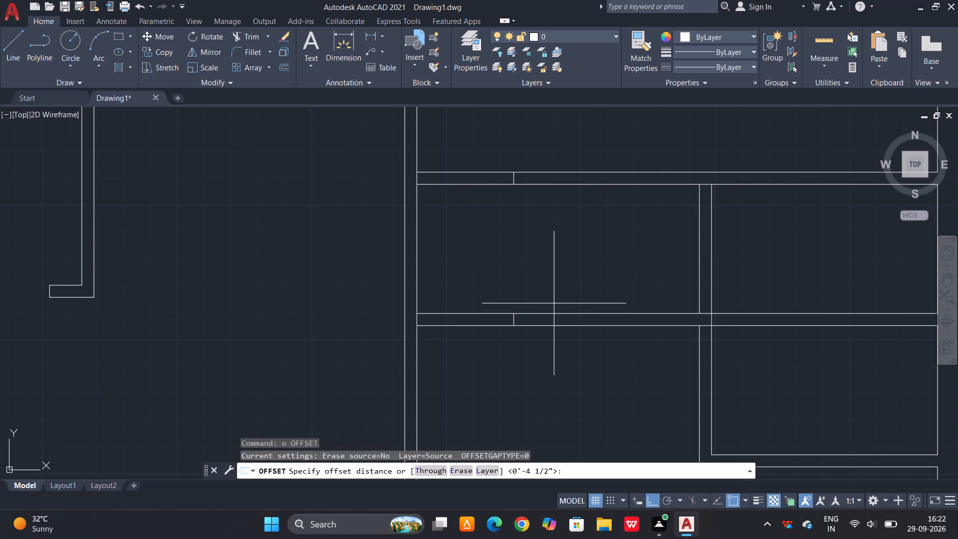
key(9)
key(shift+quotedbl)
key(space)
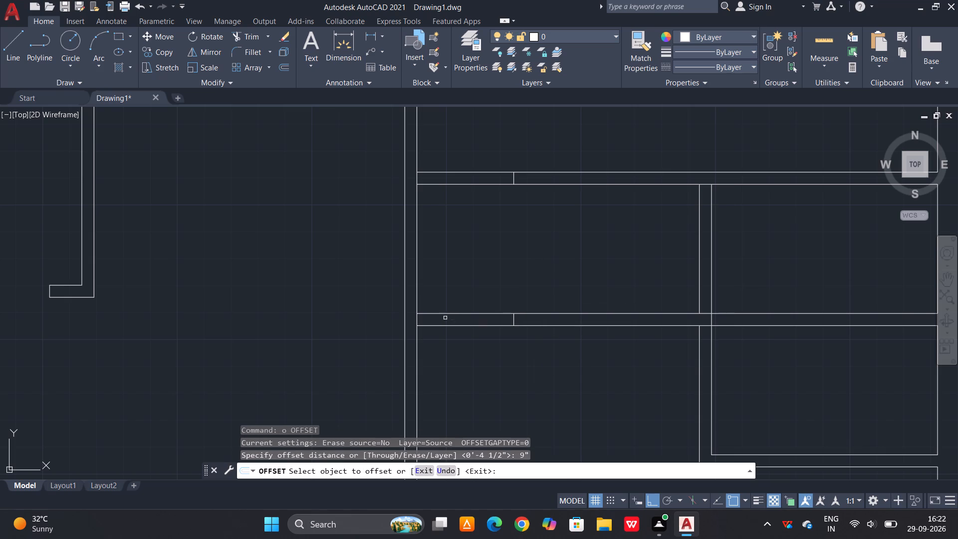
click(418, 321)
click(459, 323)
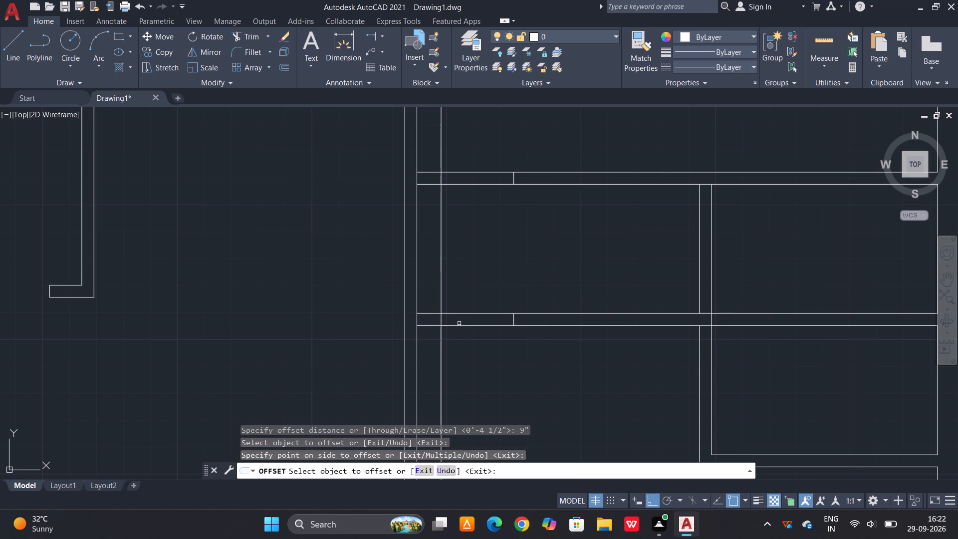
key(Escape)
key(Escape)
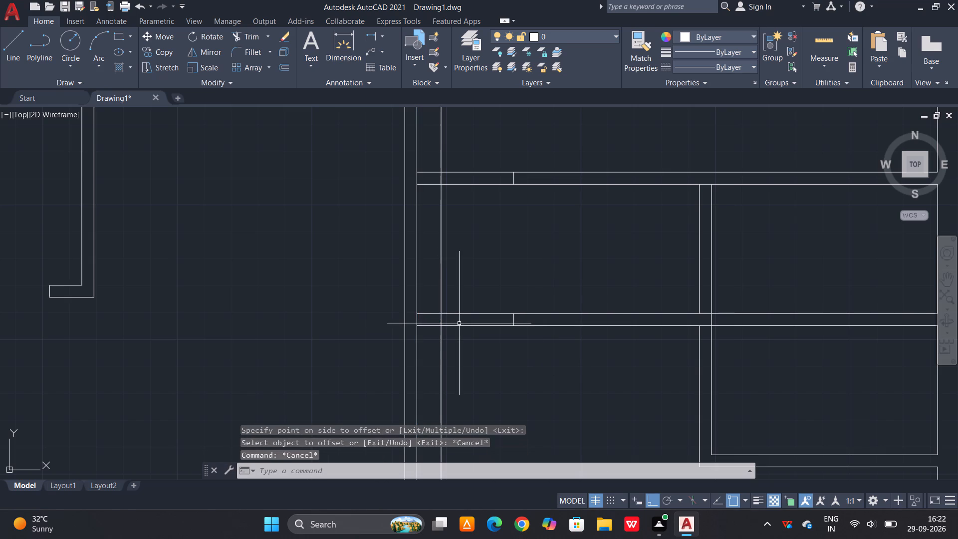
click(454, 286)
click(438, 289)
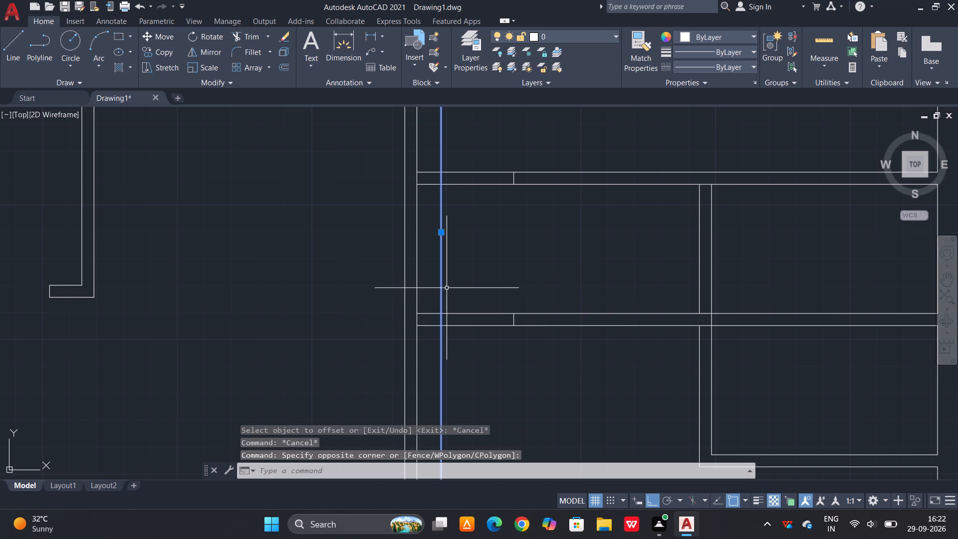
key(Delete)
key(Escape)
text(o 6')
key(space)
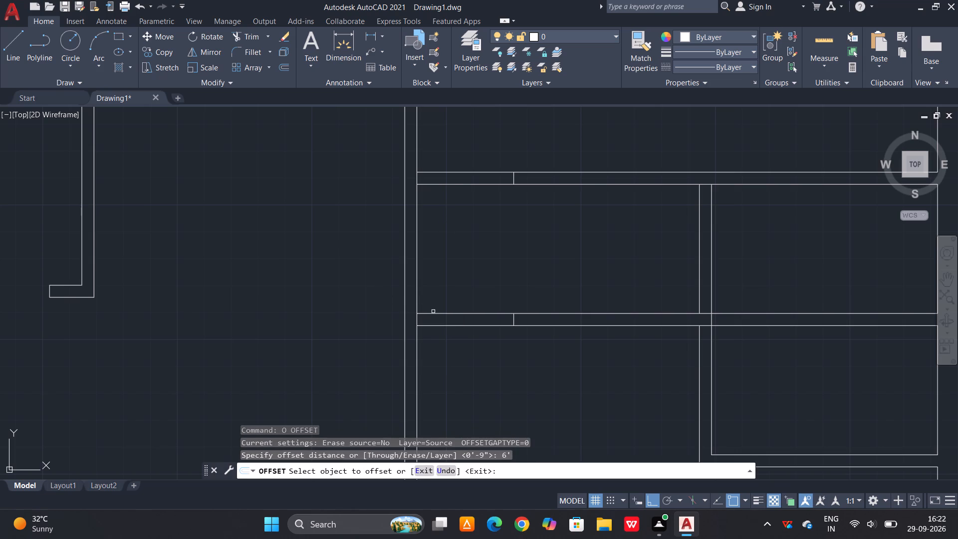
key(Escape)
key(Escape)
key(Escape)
Offset the central partition's right-hand line 6" to the right as the first guide for an opening.
text(o 6)
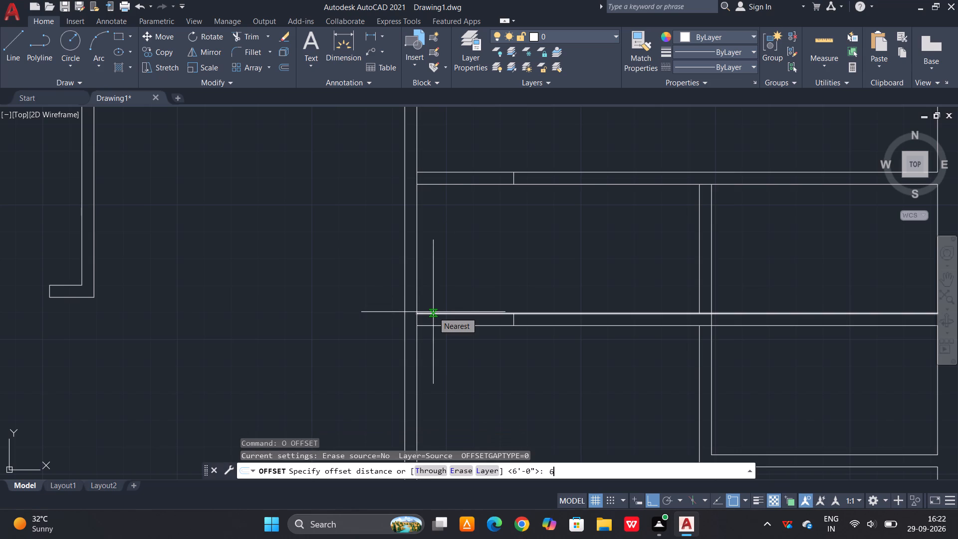
key(shift+quotedbl)
key(space)
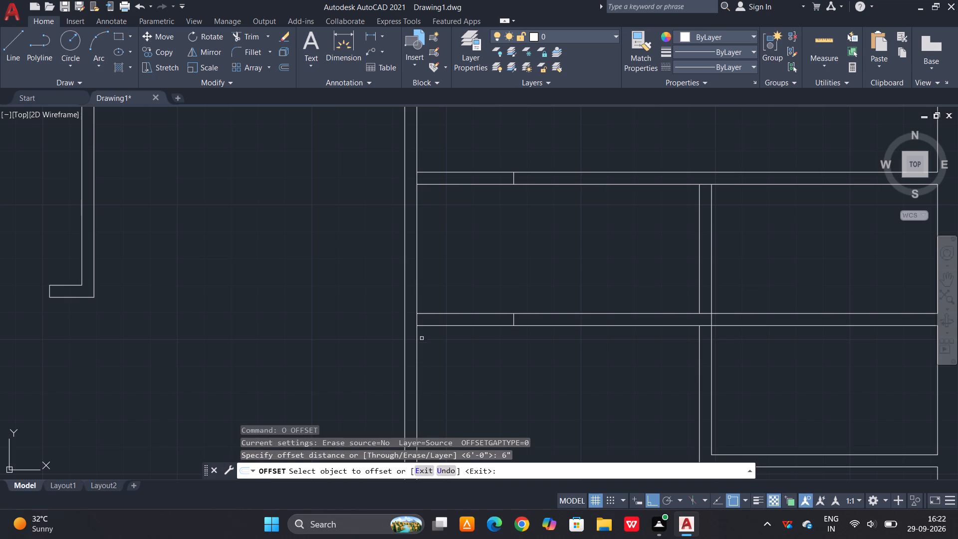
click(416, 346)
click(482, 347)
key(Escape)
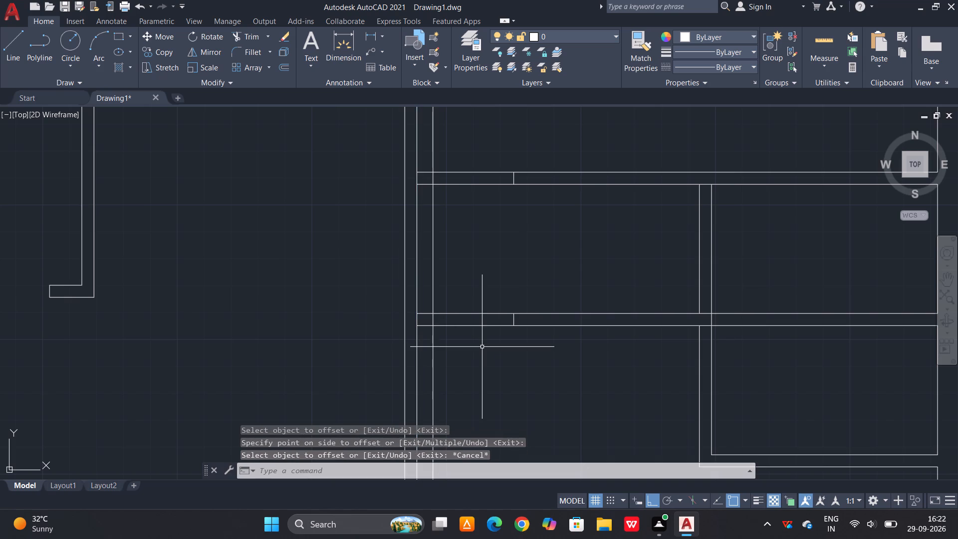
Offset the 6" guide line 3' to the right to mark the opening's other side.
text(o 3')
key(space)
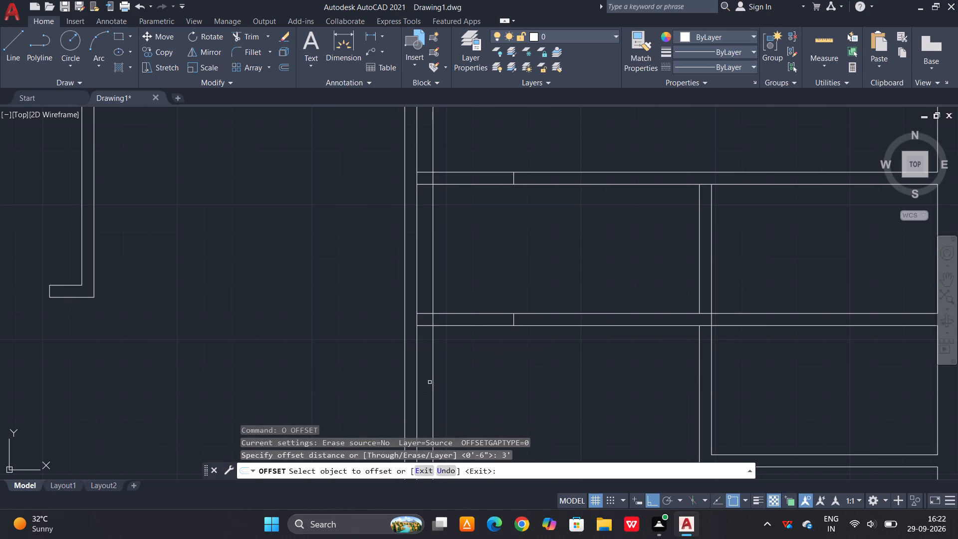
click(433, 378)
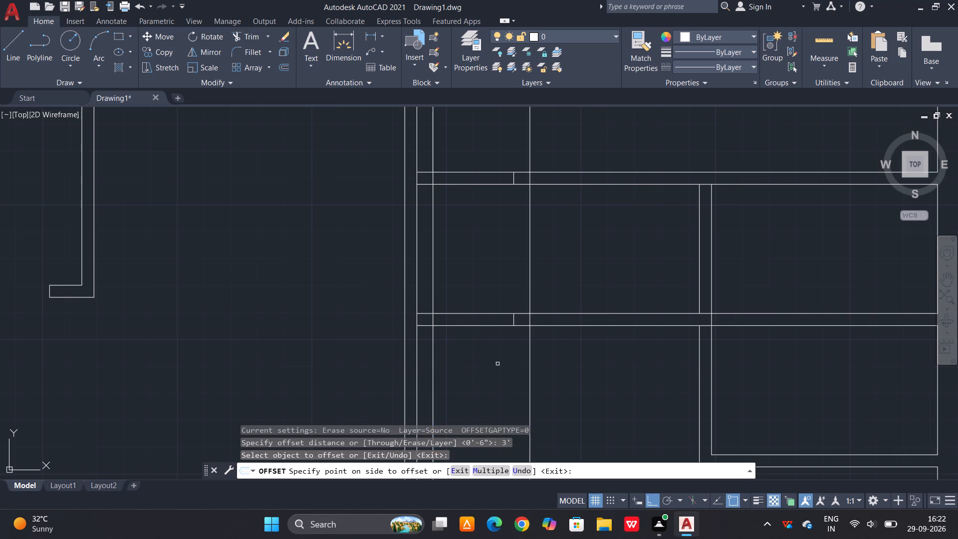
click(497, 364)
scroll(516, 324, up, 3)
key(Escape)
Erase the old short end line inside the extended partition, between the two guide lines.
click(519, 299)
click(481, 313)
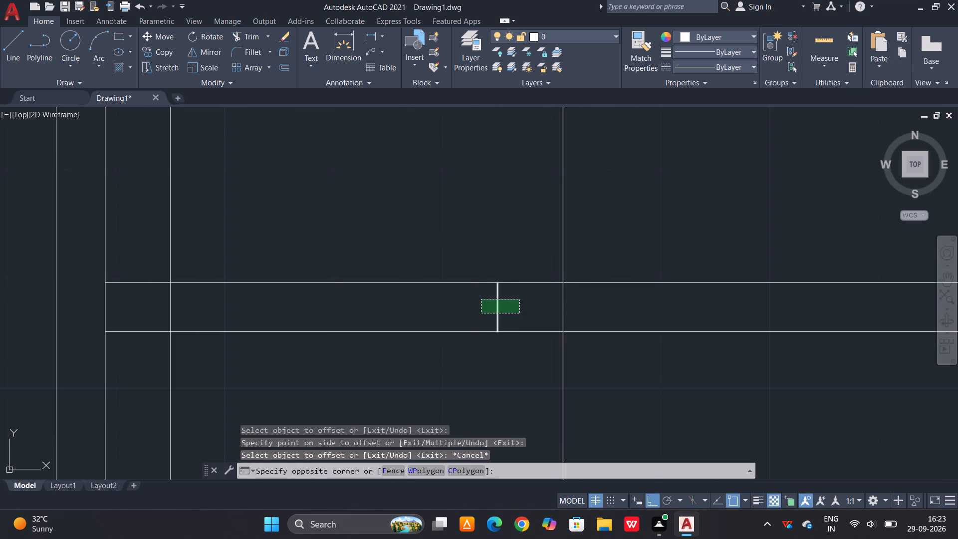
key(Delete)
scroll(505, 314, down, 2)
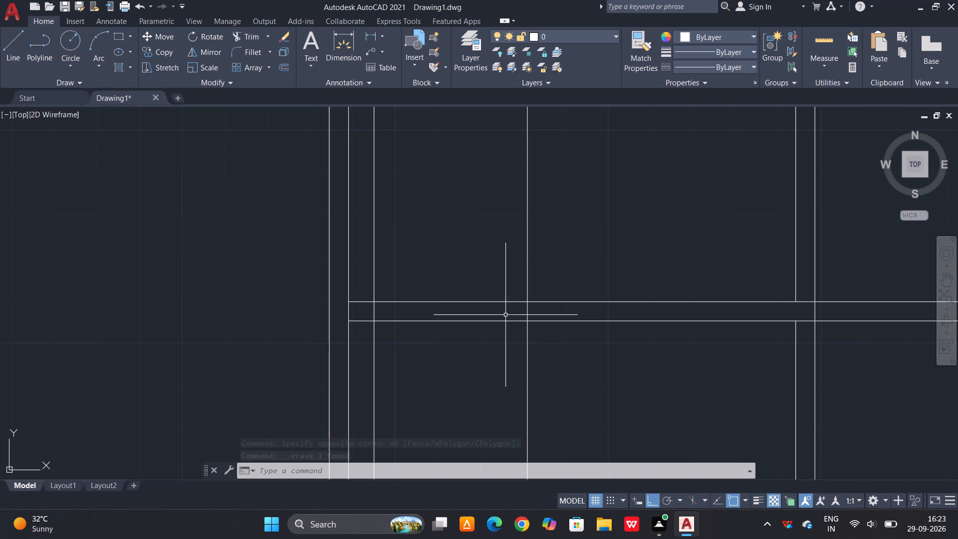
key(Escape)
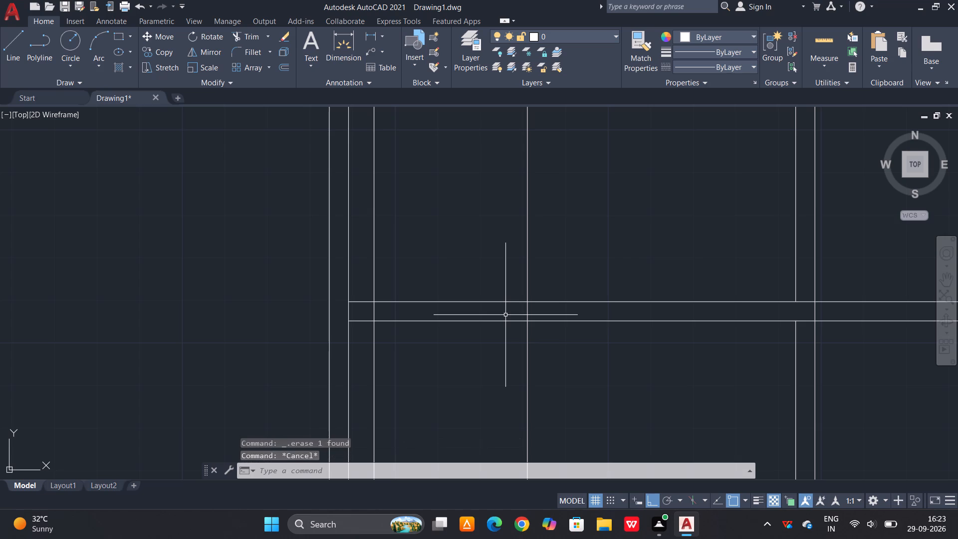
Trim the partition between the guides, the excess guide lengths and the line across the stub's base to form a 3' opening.
text(tr)
key(space)
key(space)
click(499, 287)
click(470, 332)
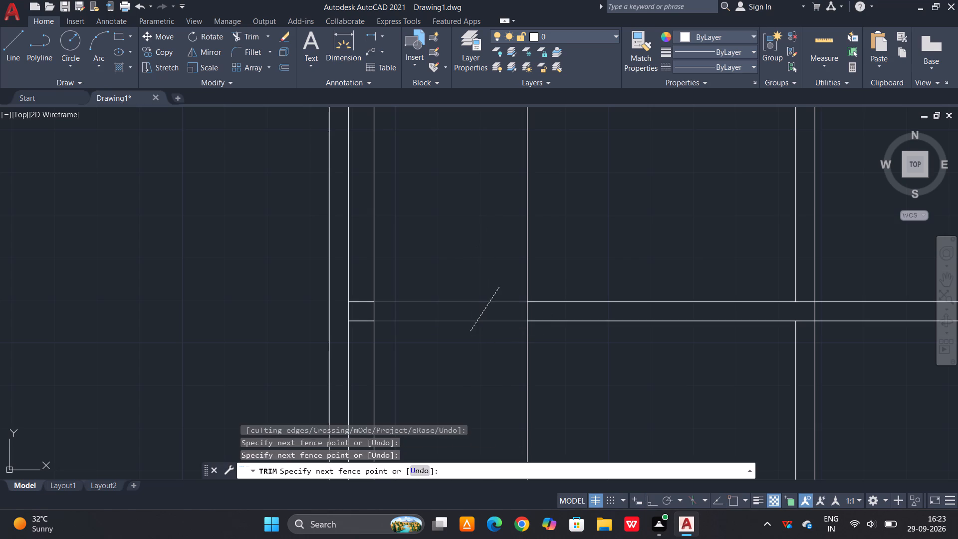
double_click(372, 353)
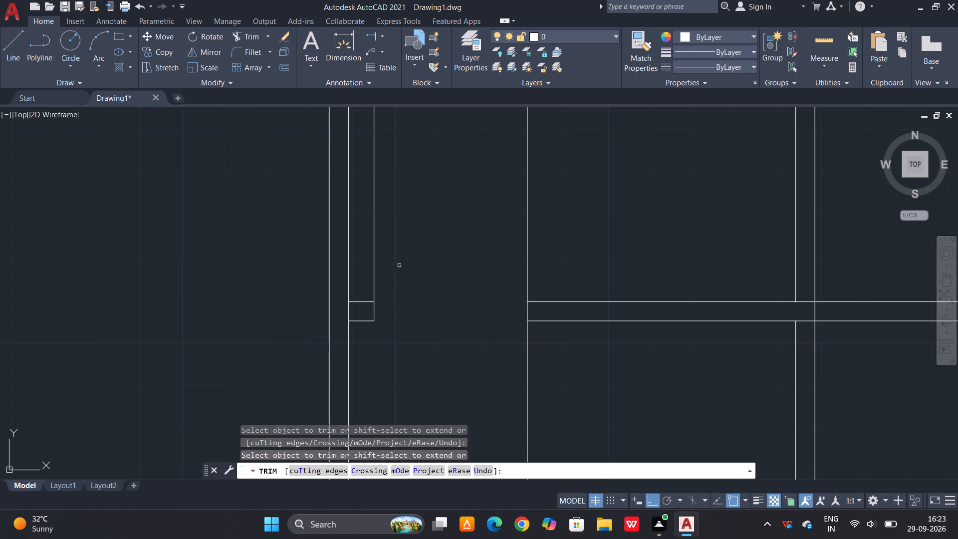
click(376, 263)
click(371, 265)
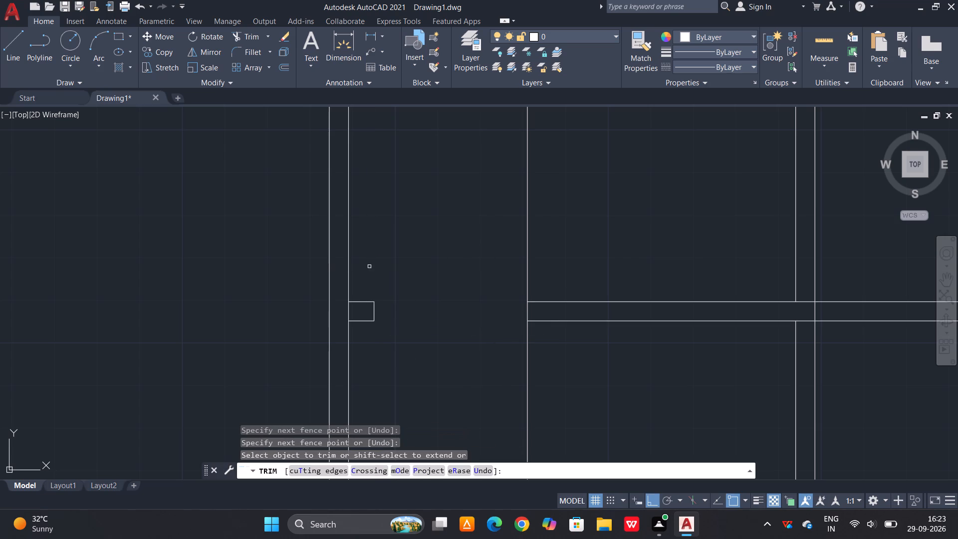
click(347, 311)
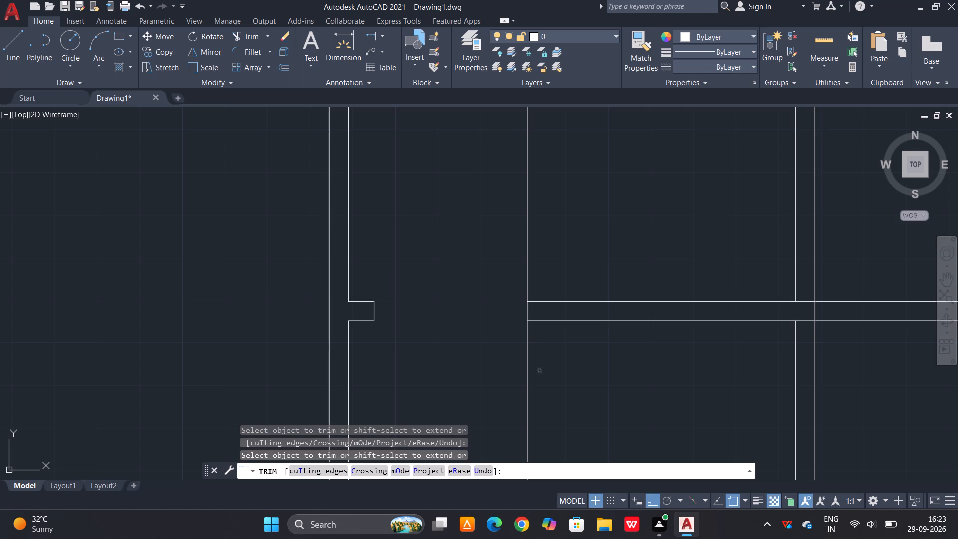
drag(539, 370, 520, 373)
click(467, 383)
click(548, 241)
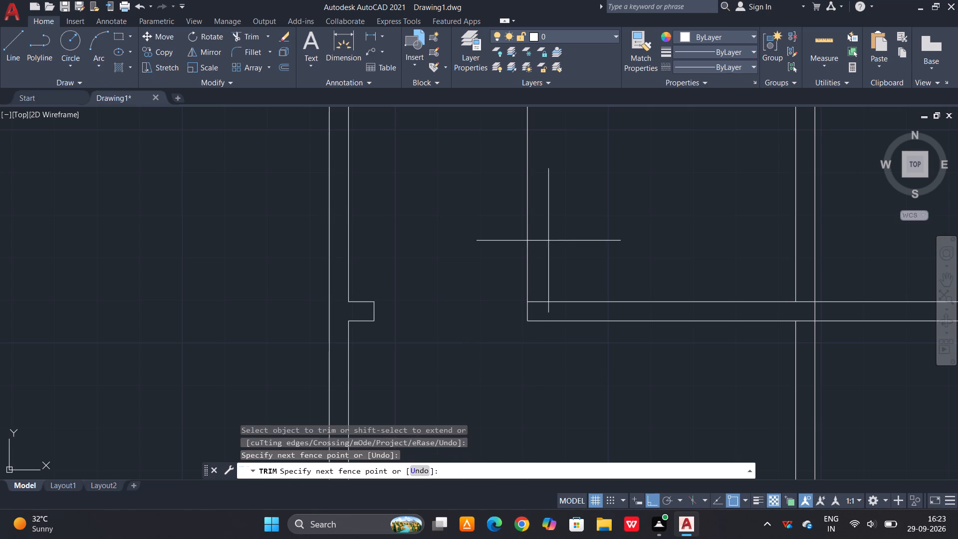
click(495, 250)
key(Escape)
Extend the new stub's upper line and the upper-left stub's lower line across the central partition's thickness.
key(e)
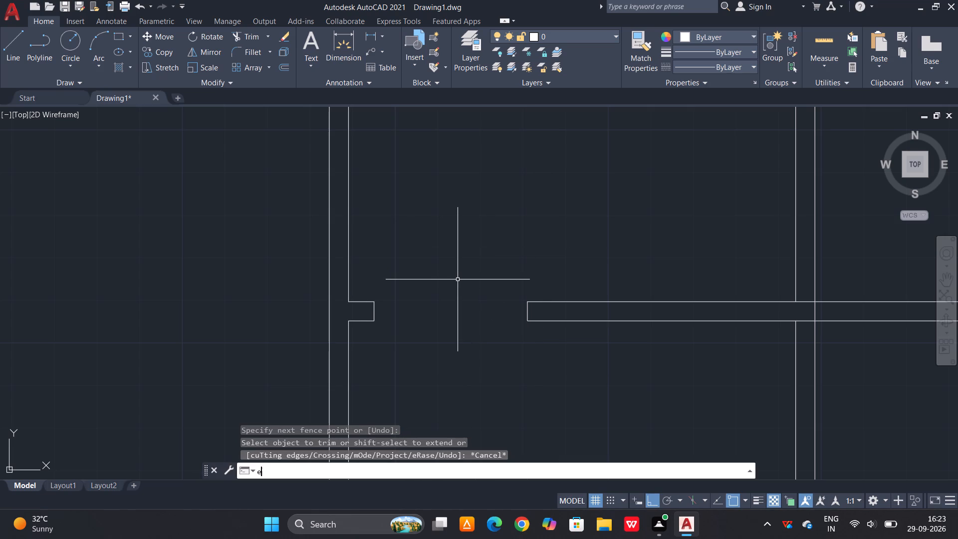
key(x)
key(space)
key(space)
click(353, 301)
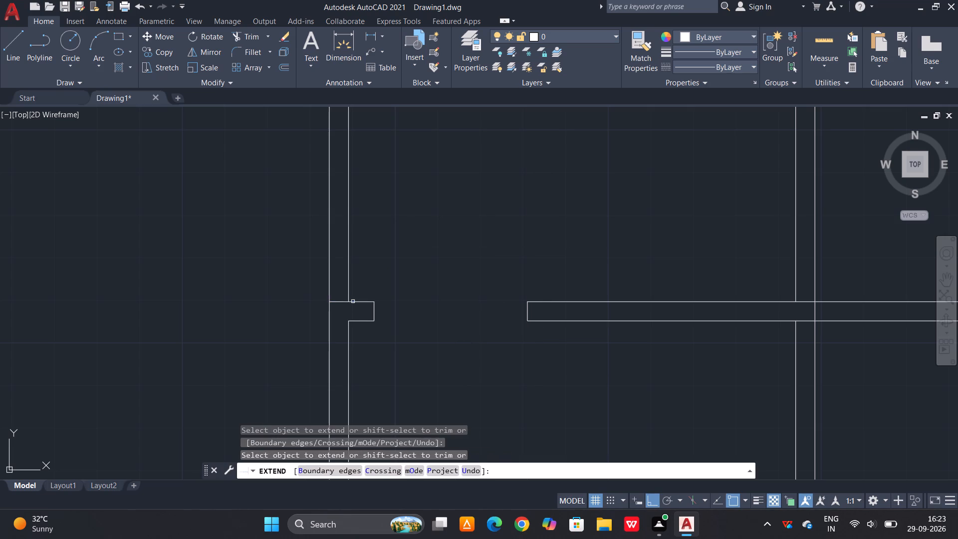
scroll(411, 365, down, 4)
scroll(407, 342, up, 3)
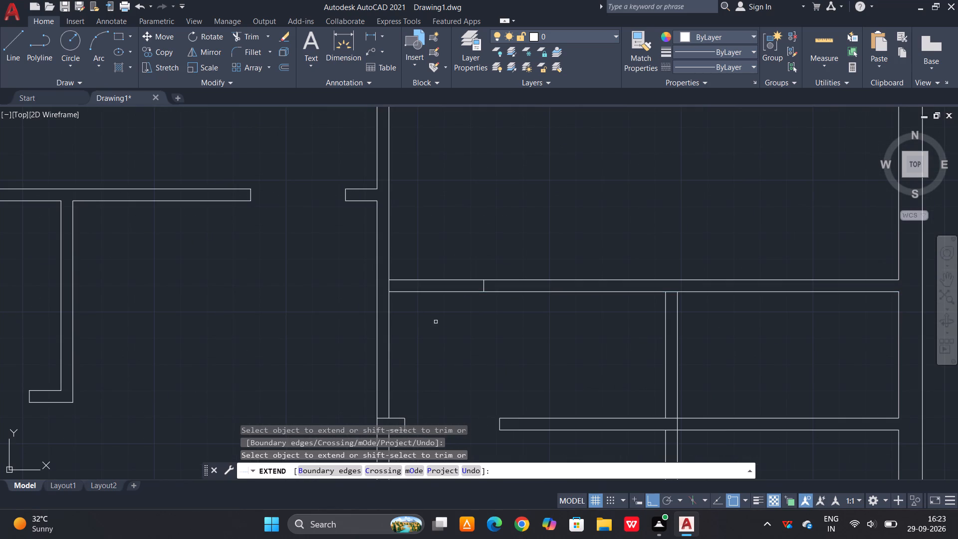
click(372, 201)
key(Escape)
key(Escape)
Trim away both lines of the central partition between the upper-left stub and the new stub, including across the horizontal partition's end.
text(tr)
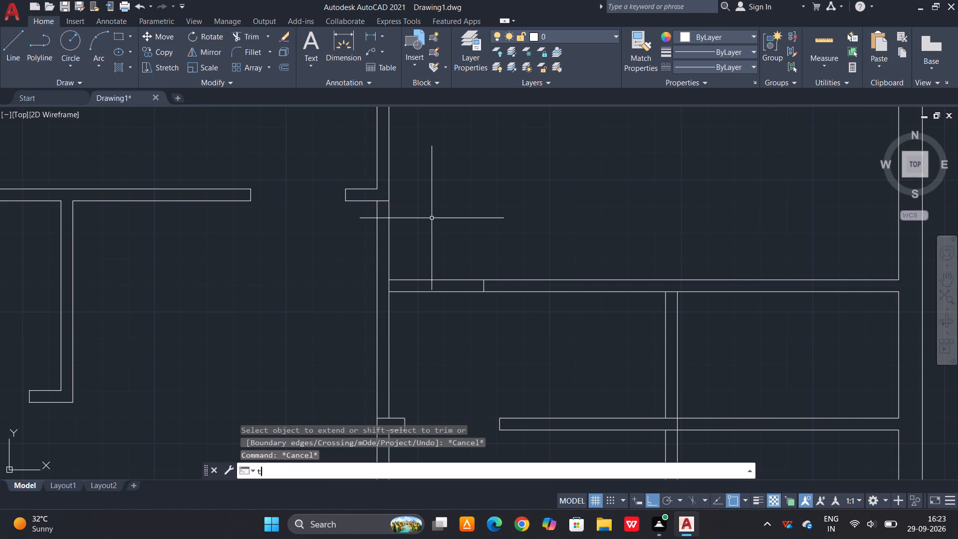
key(space)
key(space)
click(430, 233)
click(364, 259)
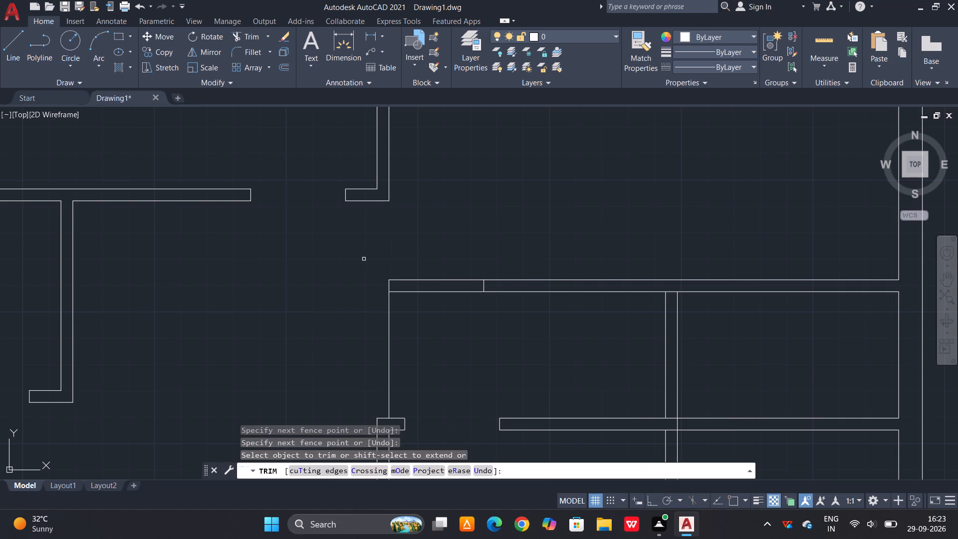
drag(405, 331, 397, 332)
click(374, 341)
scroll(395, 287, up, 2)
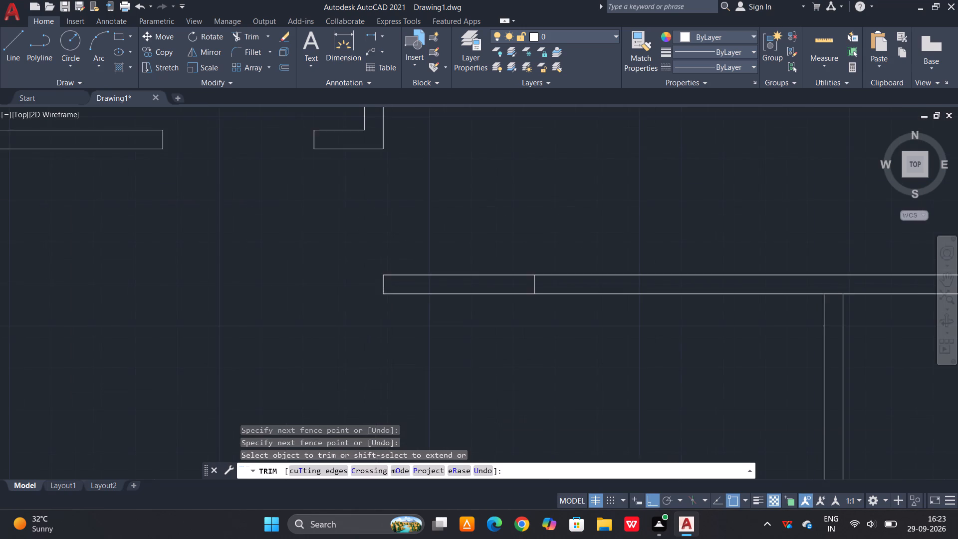
click(375, 285)
scroll(394, 269, down, 2)
scroll(463, 245, down, 1)
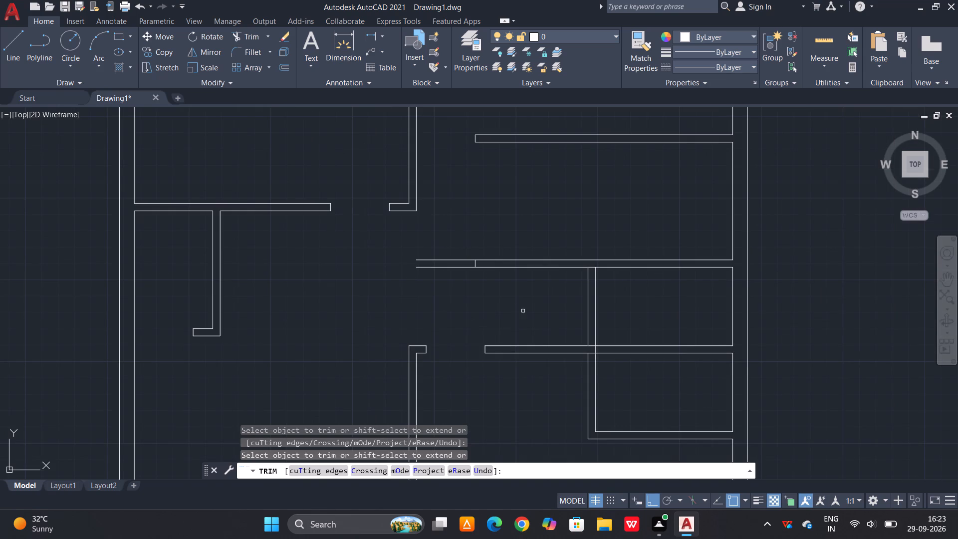
key(Escape)
Offset the lower line of the partition between the two small right-hand rooms 6" downward as a guide.
middle_drag(547, 379, 537, 352)
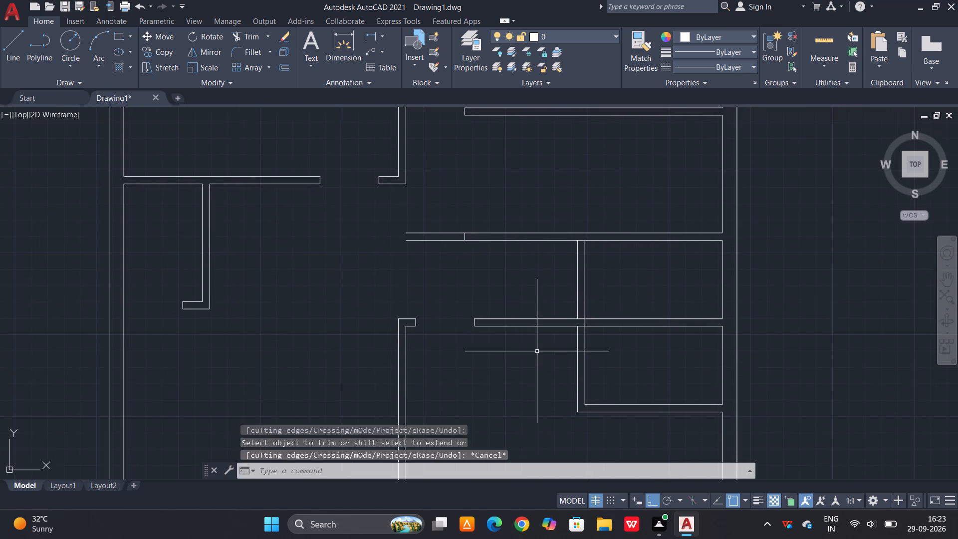
key(Escape)
text(o 6")
key(space)
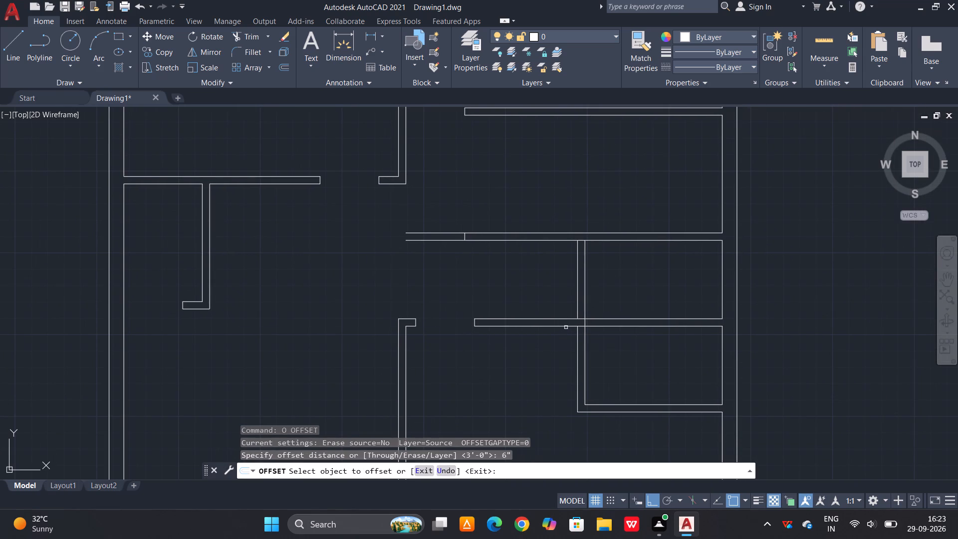
click(566, 327)
click(560, 335)
key(Escape)
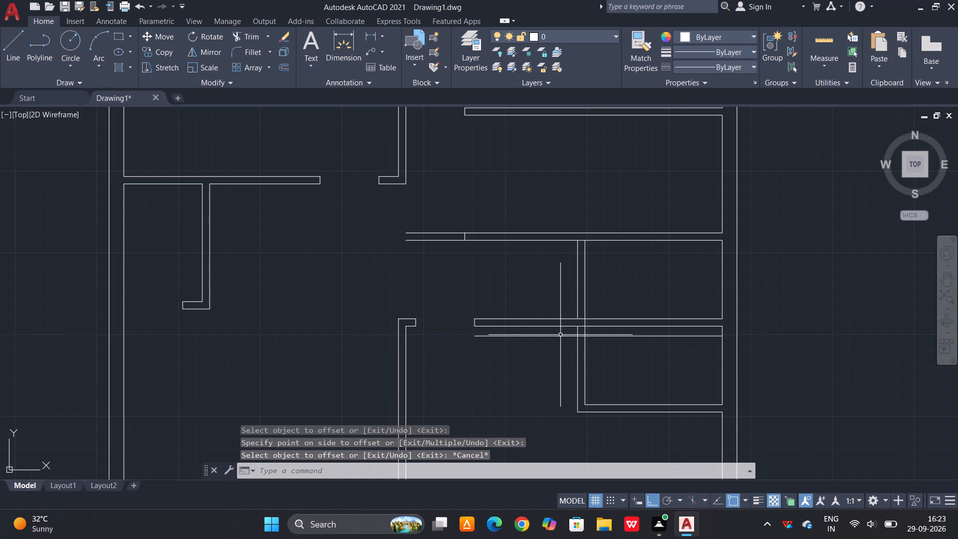
Offset the 6" guide below the partition between the two small right-hand rooms 2'6" further downward.
text(o 2'6")
key(space)
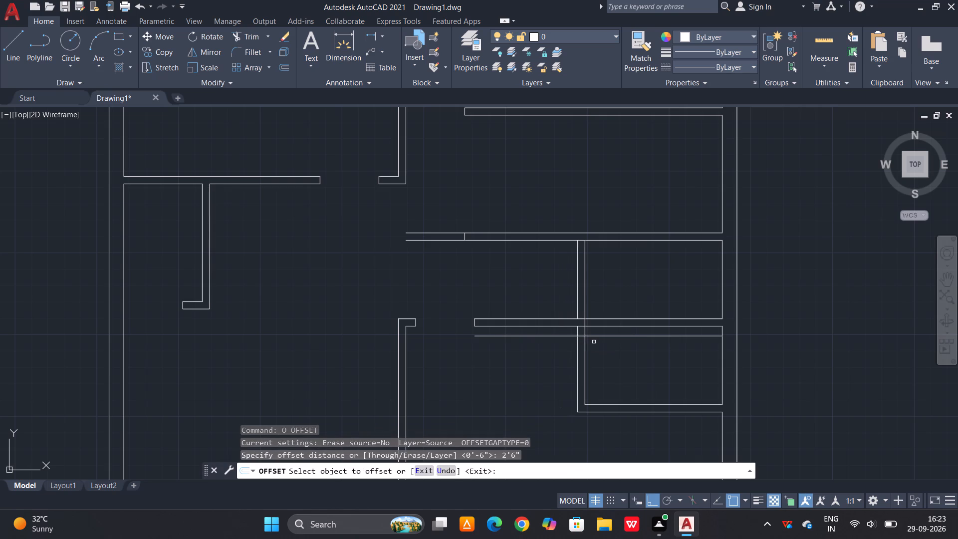
click(604, 336)
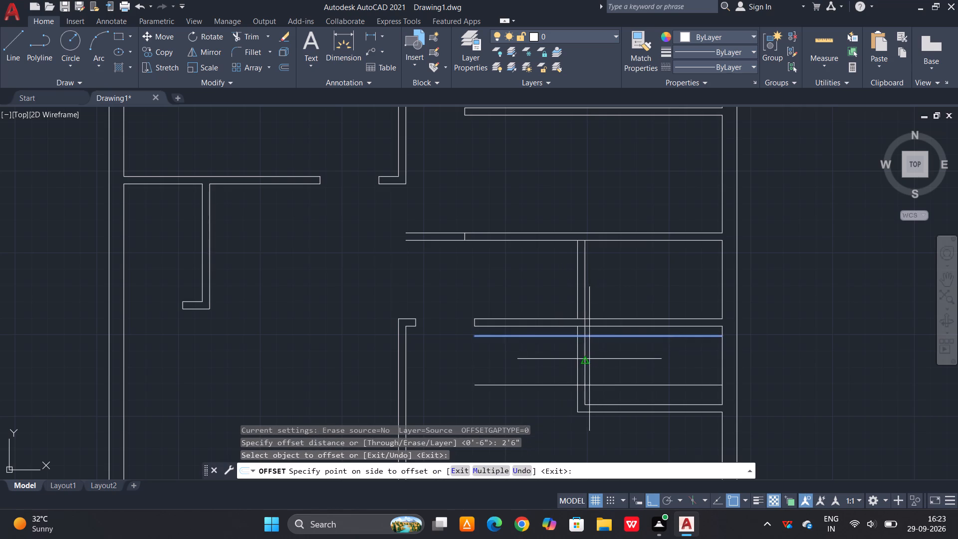
click(589, 360)
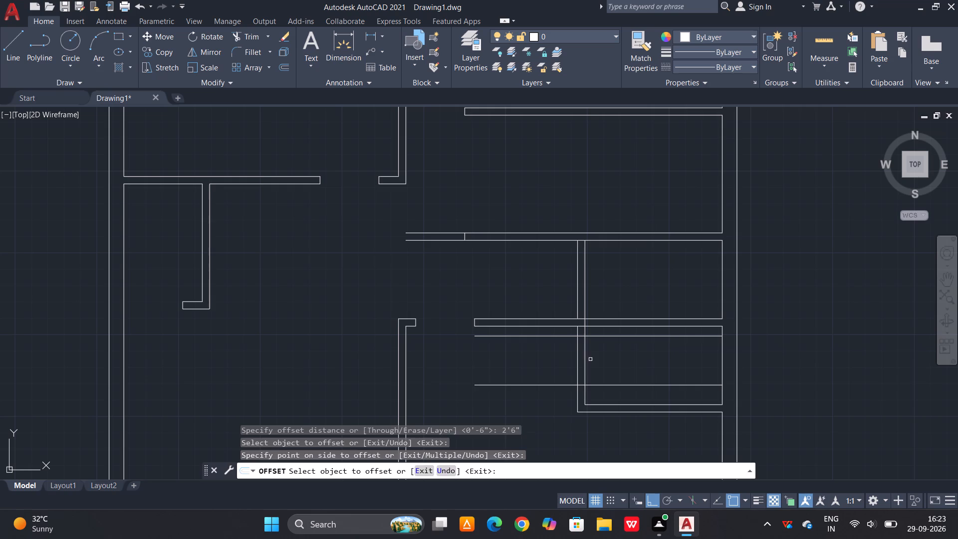
key(Escape)
Trim the excess guide lengths and the lower small room's vertical partition between the guides to form a 2'6" opening.
text(tr)
key(space)
key(space)
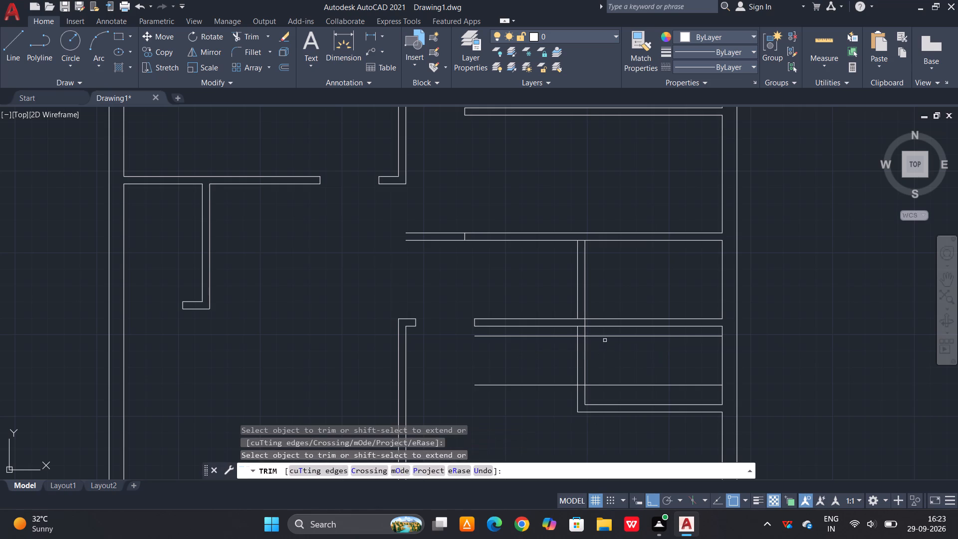
scroll(605, 340, up, 1)
click(613, 328)
click(588, 415)
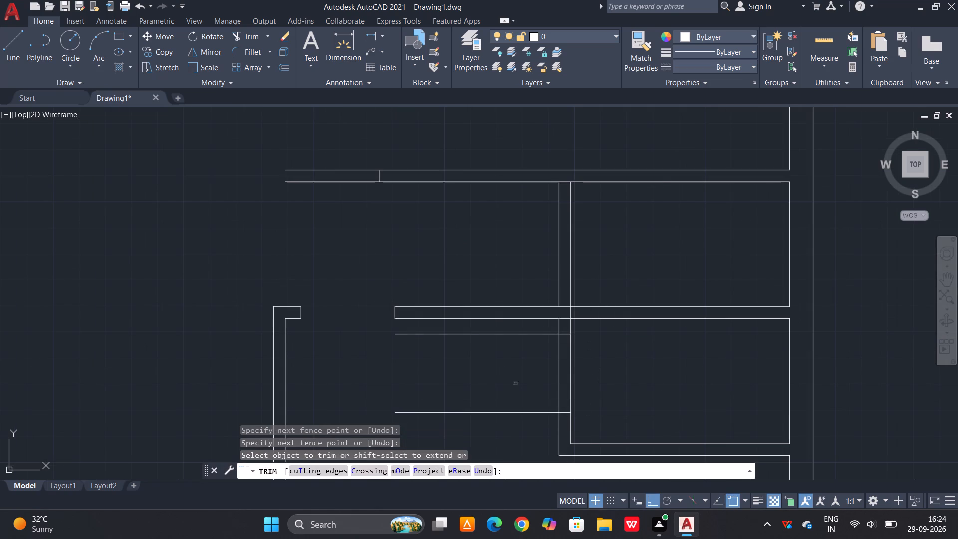
drag(498, 331, 494, 341)
click(477, 429)
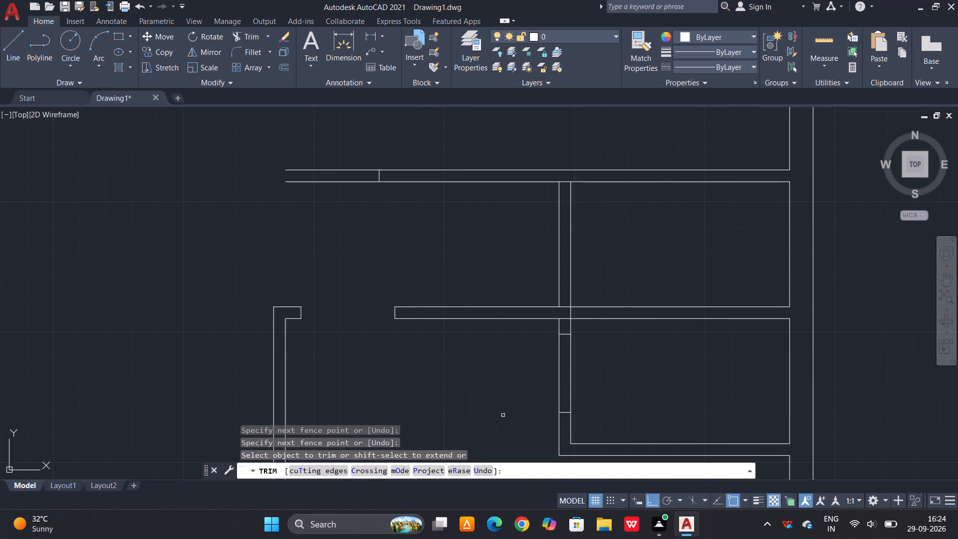
drag(581, 373, 566, 375)
click(521, 381)
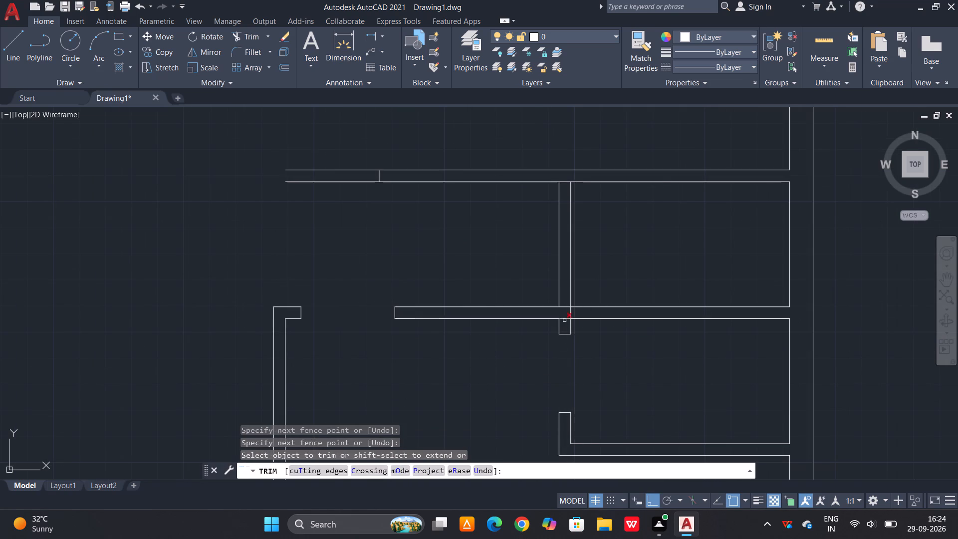
Trim the lines crossing the junction of the horizontal partition, the short stub below it and the vertical partition above.
scroll(564, 320, up, 3)
drag(566, 310, 555, 334)
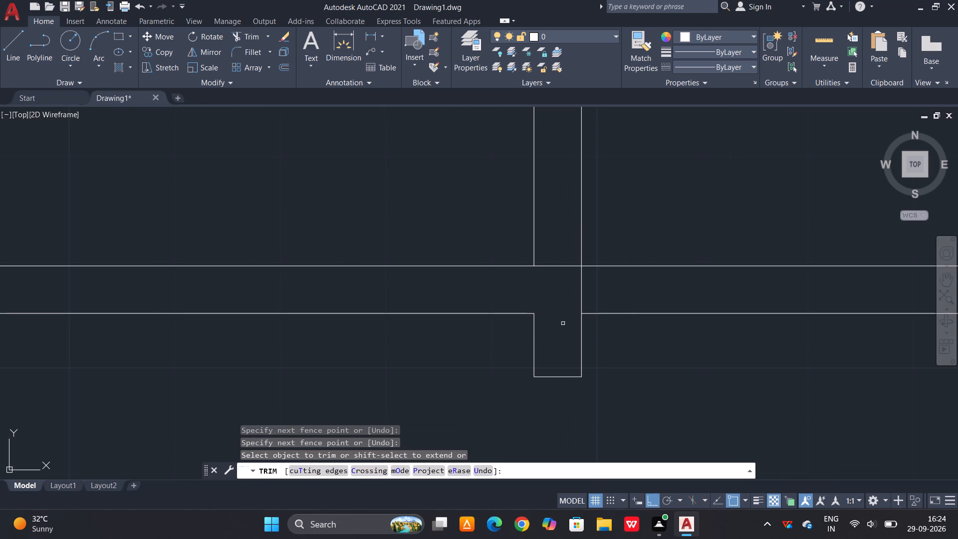
click(590, 297)
click(559, 294)
scroll(551, 353, down, 3)
key(Escape)
key(Escape)
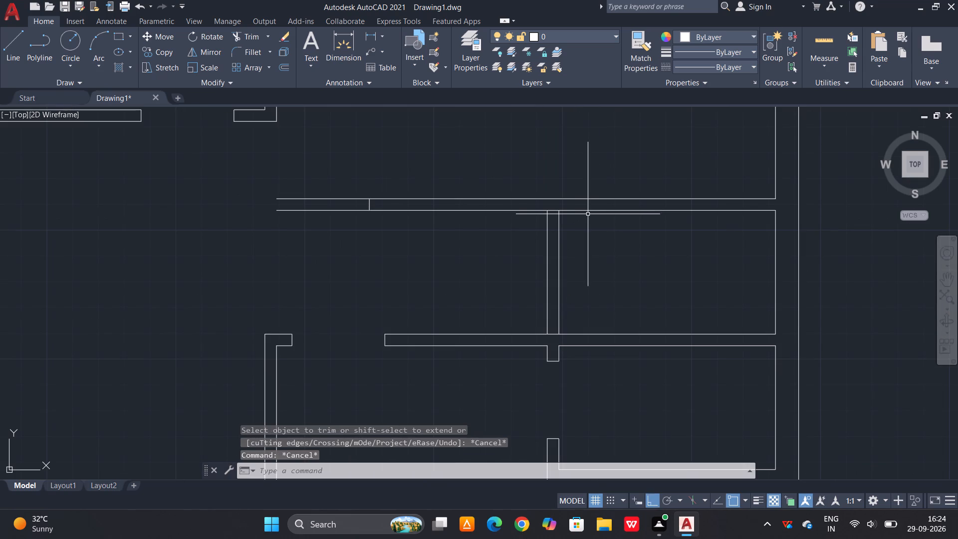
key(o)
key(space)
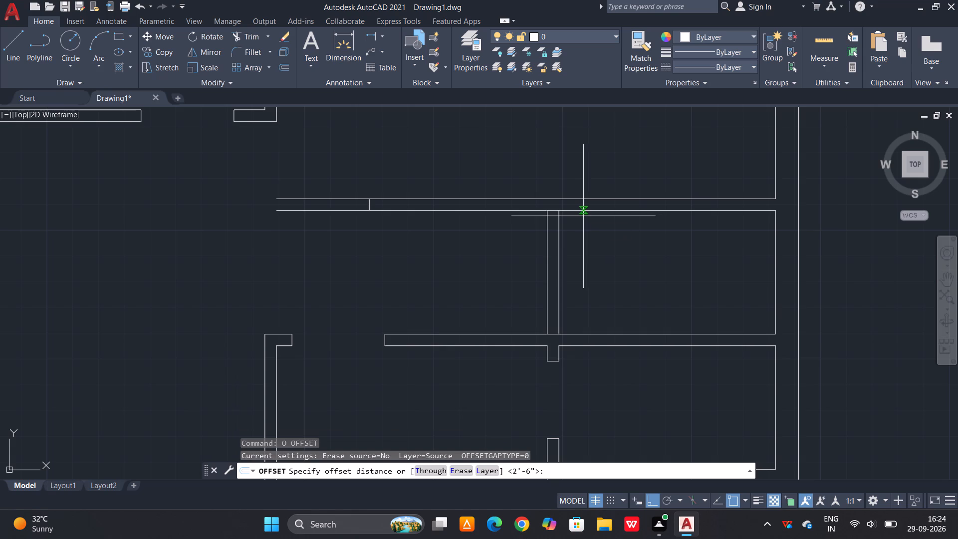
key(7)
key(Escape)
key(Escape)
Offset the lower line of the horizontal partition above the upper small room 6" downward as a guide.
text(o)
key(space)
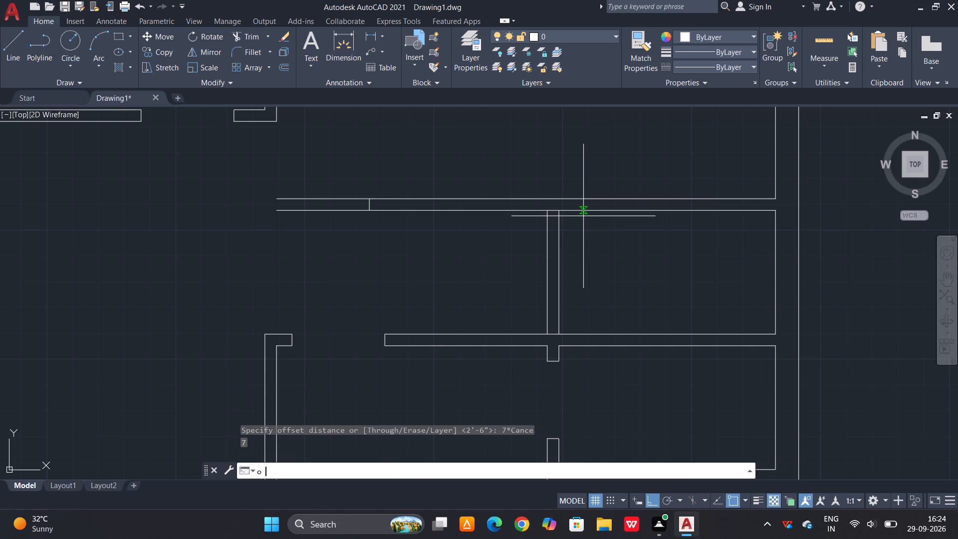
key(6)
key(shift+quotedbl)
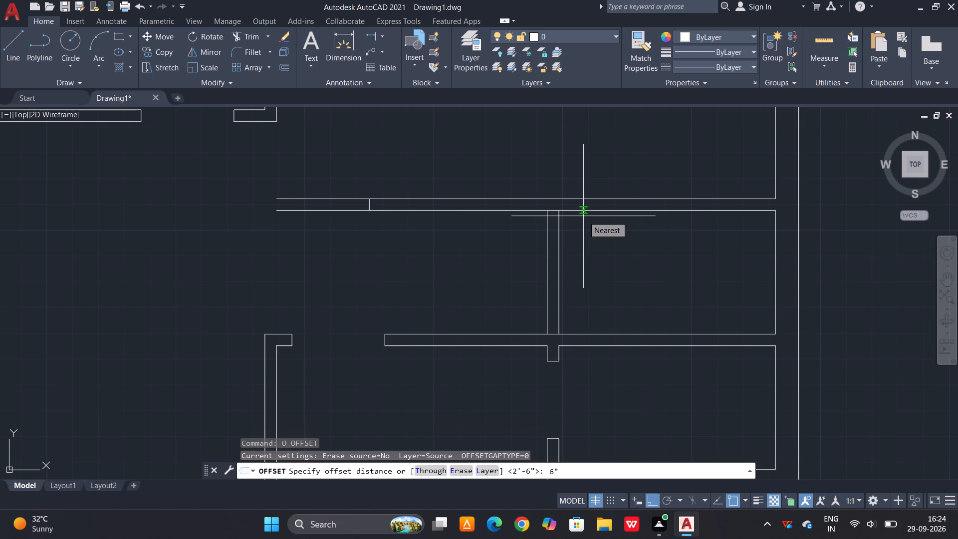
key(space)
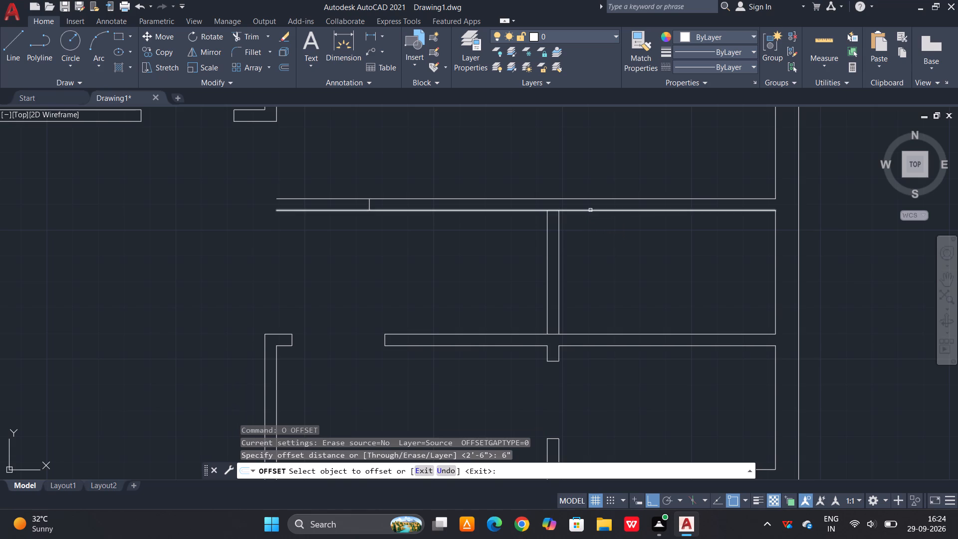
click(591, 210)
click(575, 236)
key(Escape)
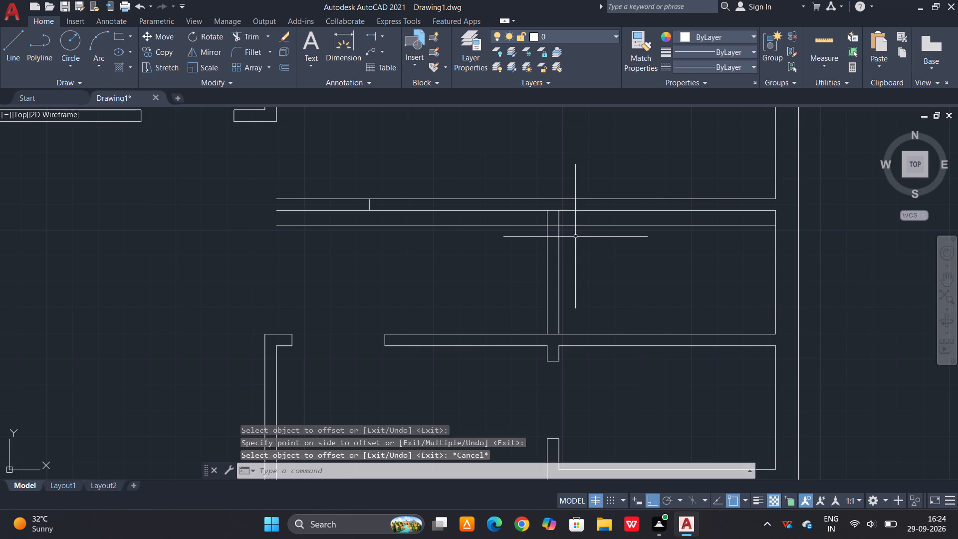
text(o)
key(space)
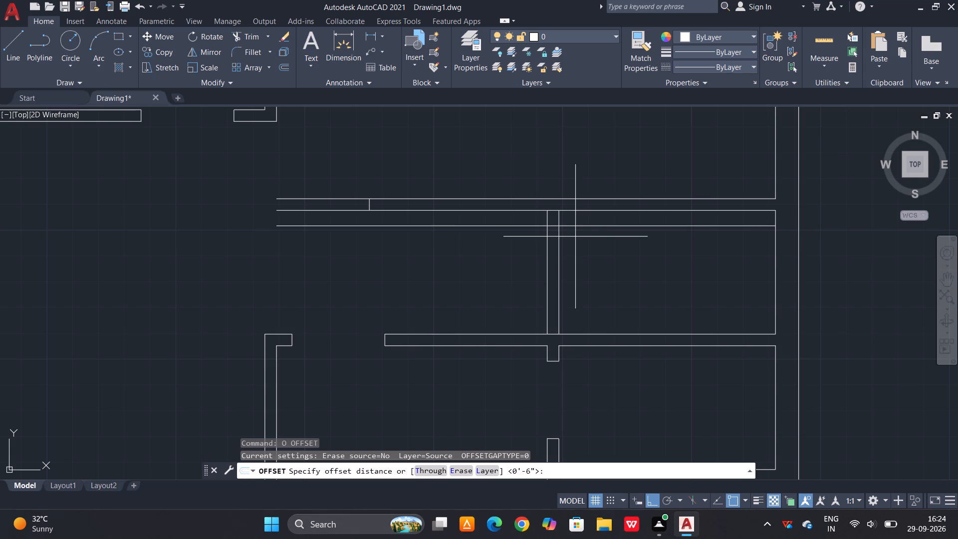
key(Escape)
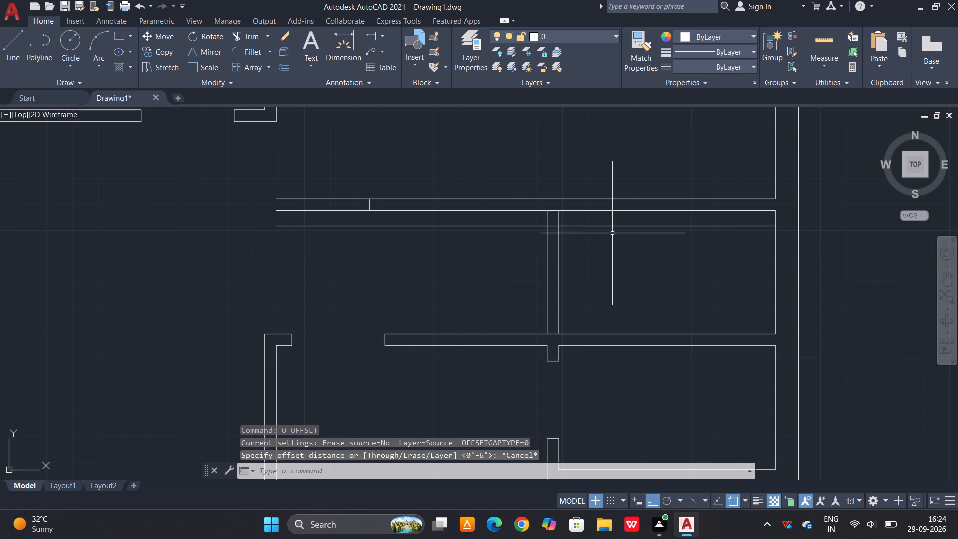
Offset the new guide in the upper small room 2'6" further downward.
key(o)
key(space)
text(2)
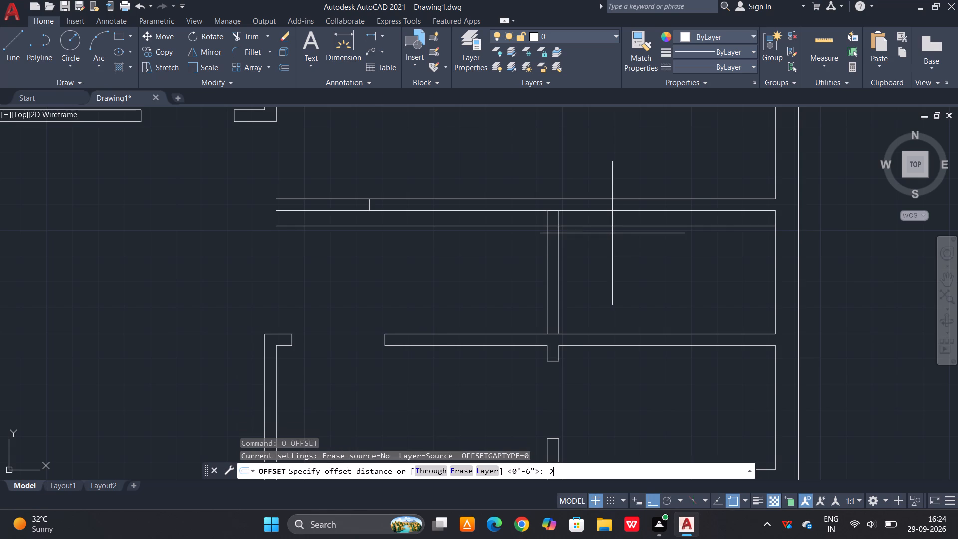
text('6")
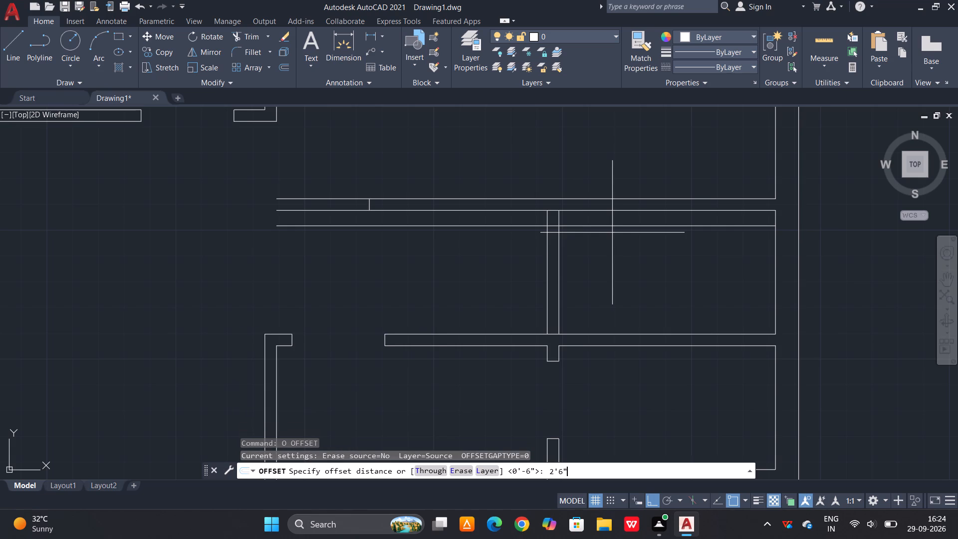
key(space)
click(614, 226)
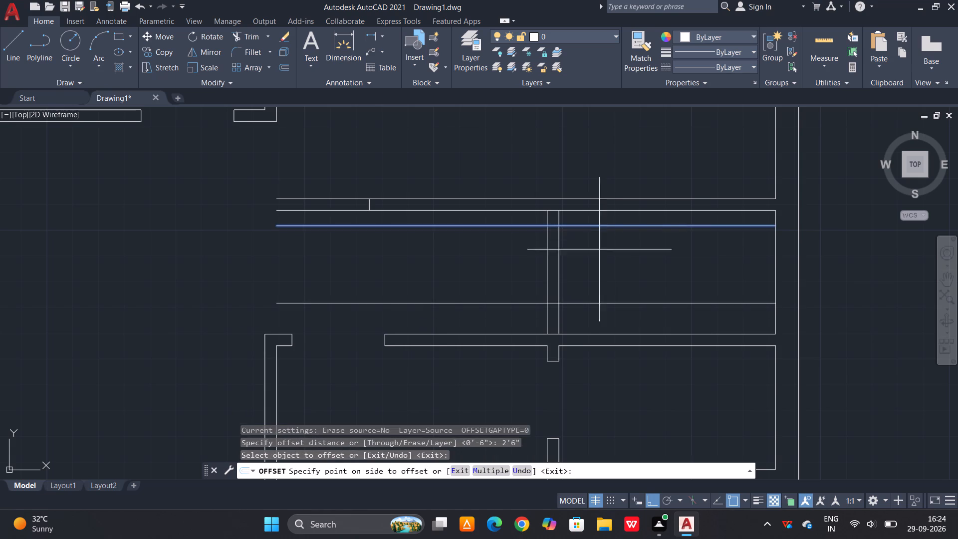
click(583, 281)
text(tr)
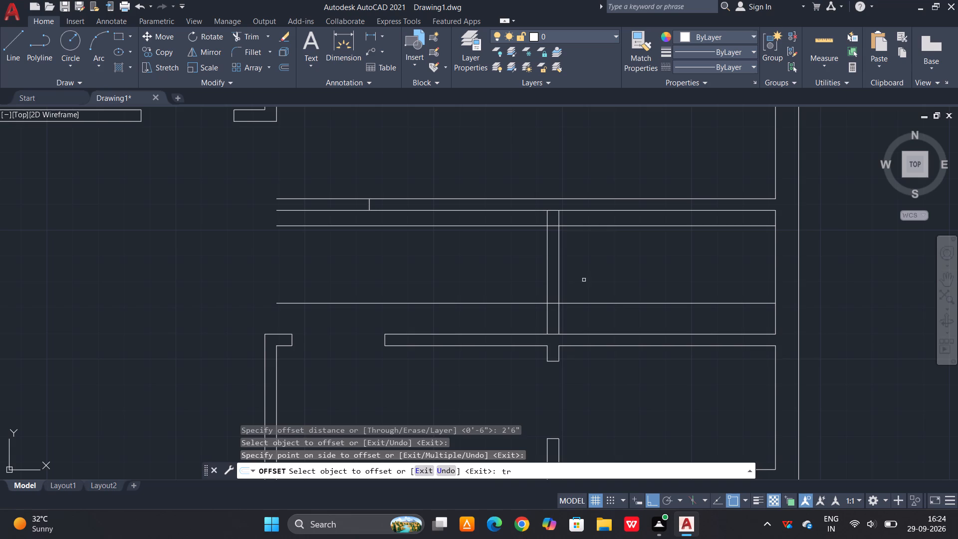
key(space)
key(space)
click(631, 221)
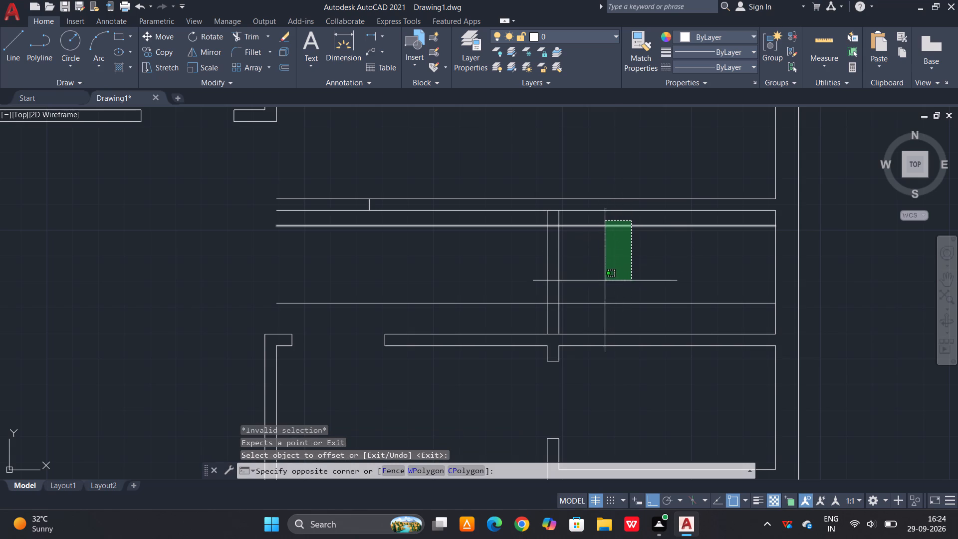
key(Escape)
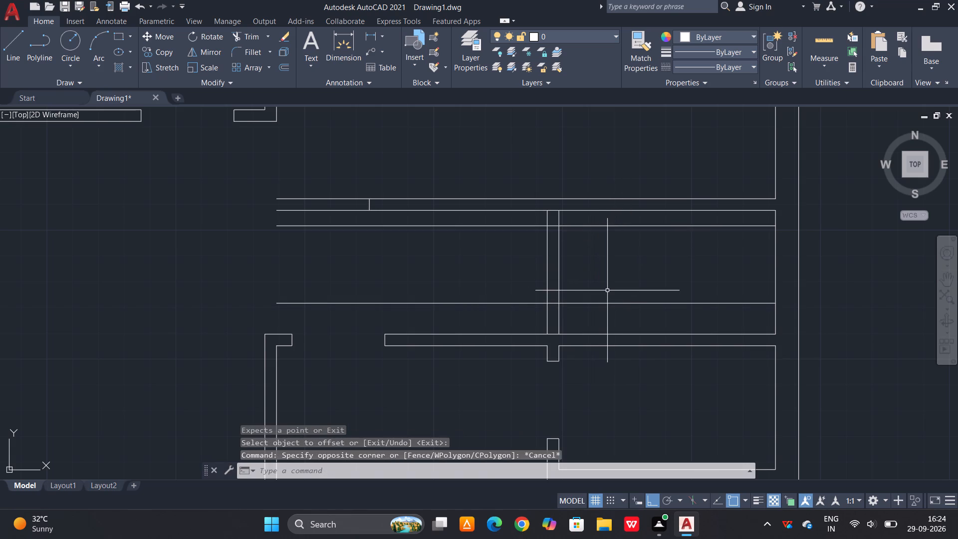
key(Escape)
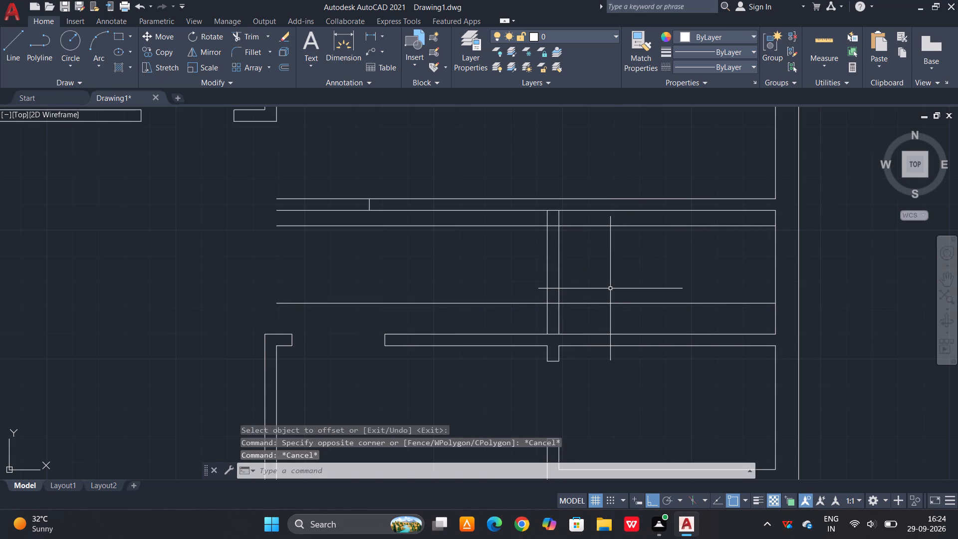
Trim the excess guide lengths and the upper small room's vertical partition between the guides to form a 2'6" opening.
text(tr)
key(space)
key(space)
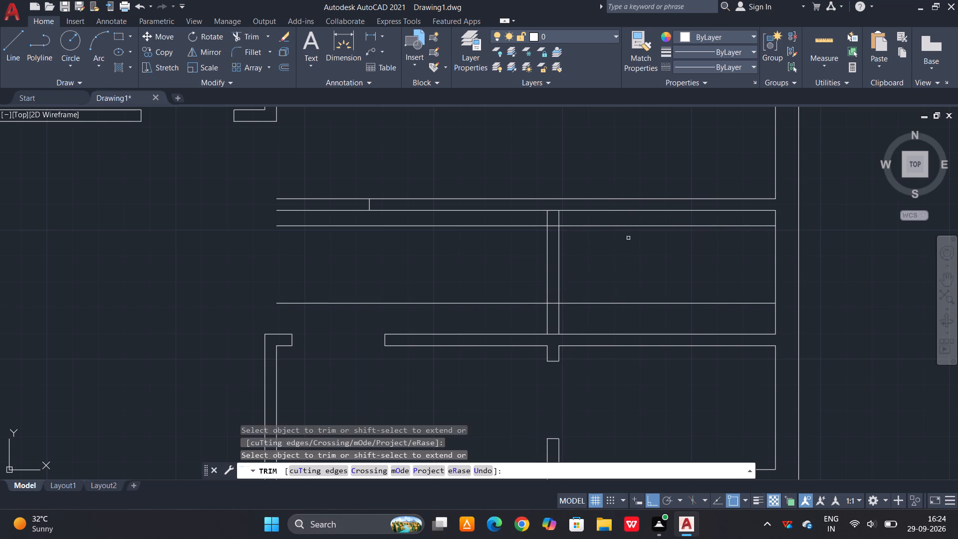
click(632, 222)
click(596, 309)
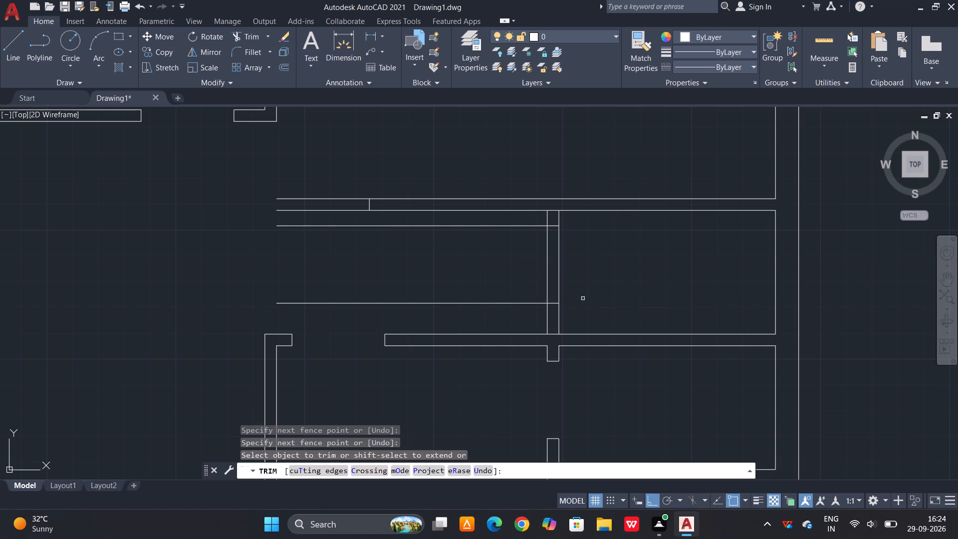
click(519, 222)
click(498, 311)
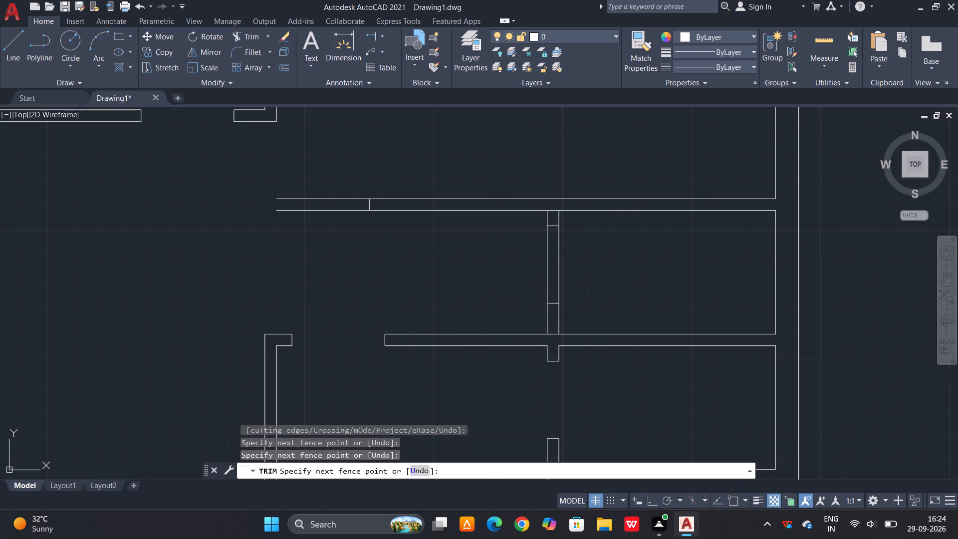
click(579, 254)
click(513, 270)
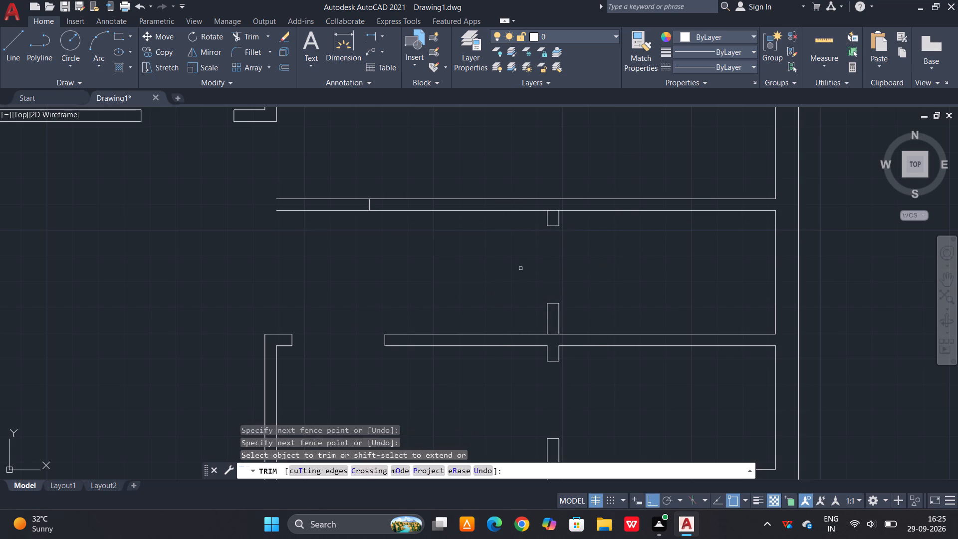
Trim the horizontal partition's lower line across the base of the short stub above the new opening.
scroll(555, 208, up, 2)
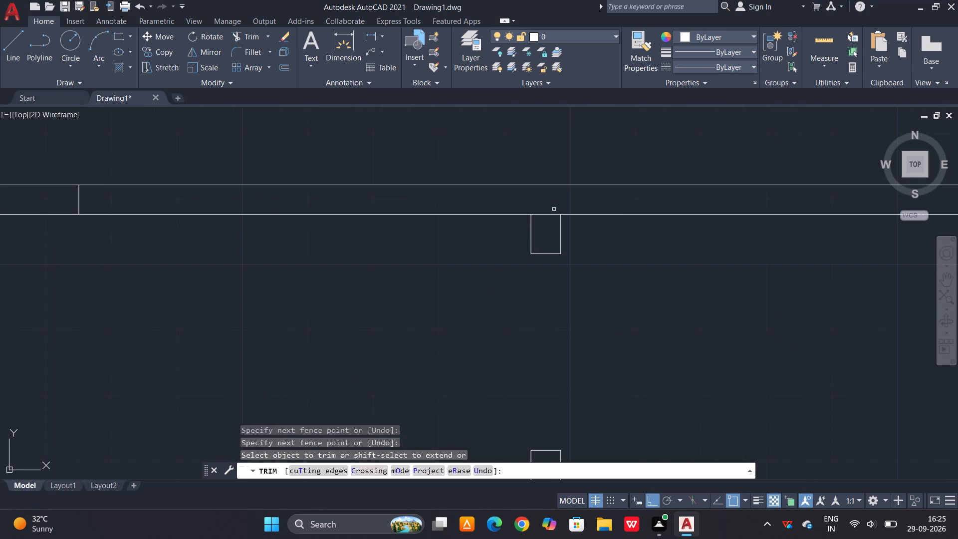
click(552, 211)
click(548, 217)
scroll(552, 275, down, 3)
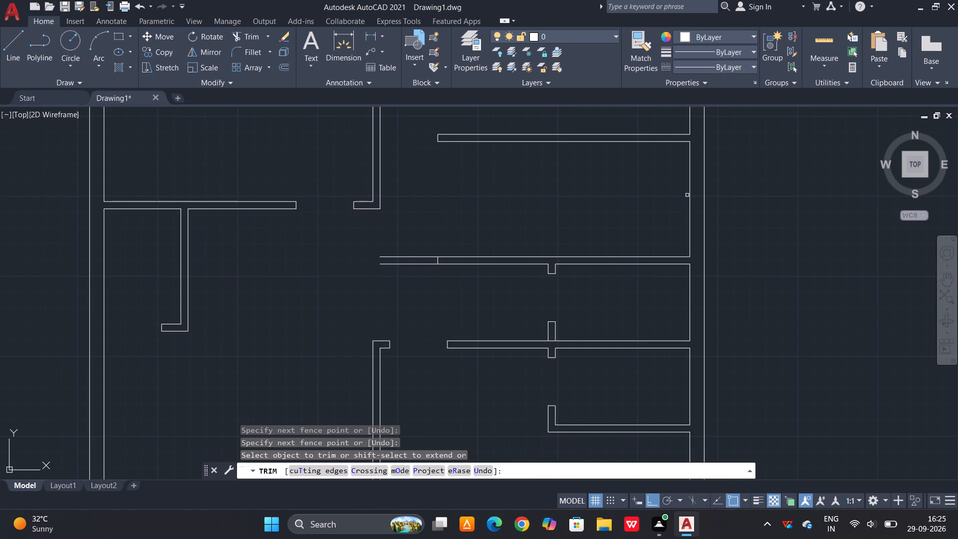
key(Escape)
key(Escape)
Offset the exterior wall's inner line in the upper small room 3' inward, toward the room's opening.
key(o)
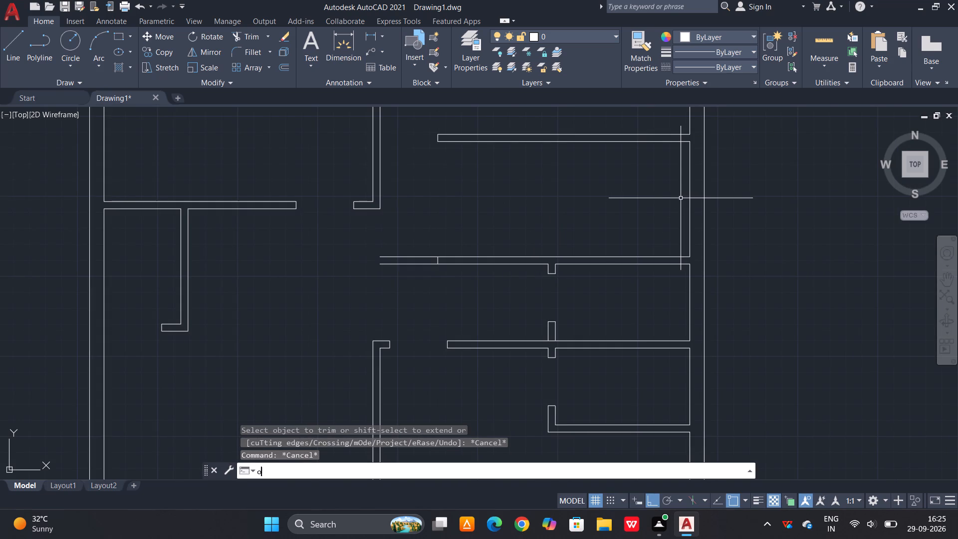
key(space)
text(3')
key(space)
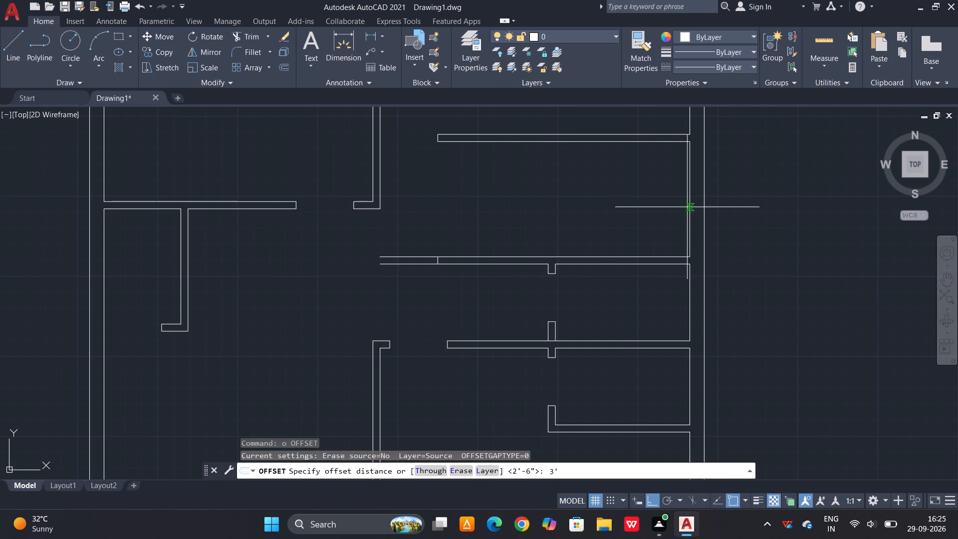
scroll(697, 272, up, 2)
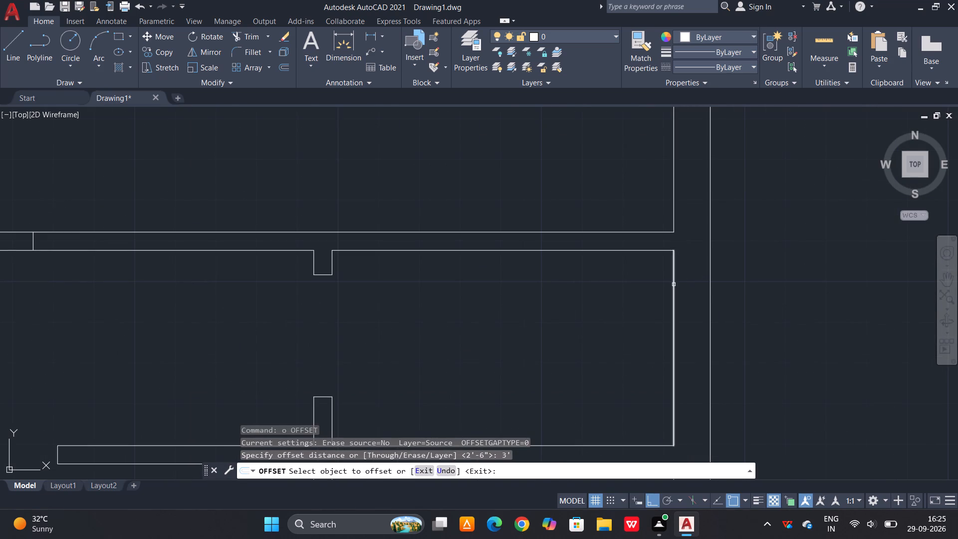
click(674, 284)
click(619, 304)
scroll(613, 307, down, 1)
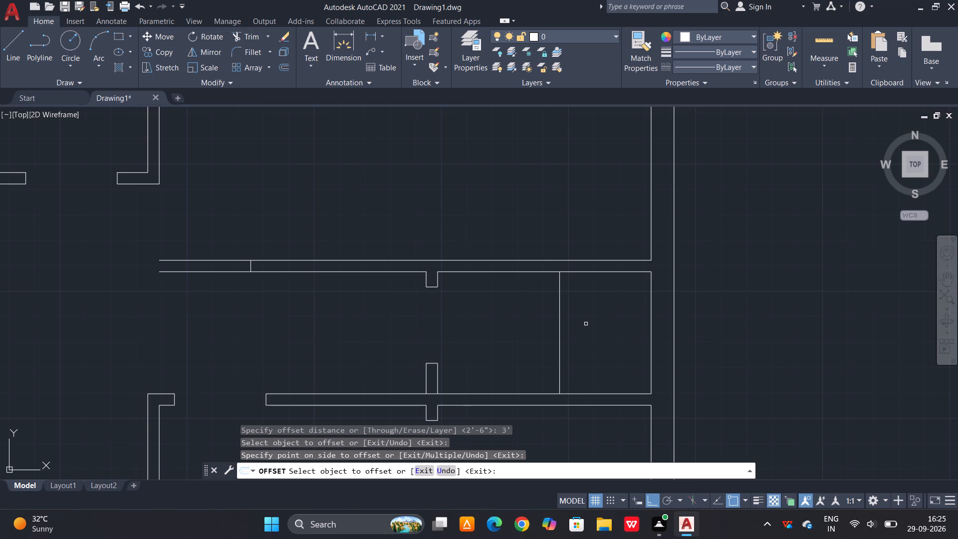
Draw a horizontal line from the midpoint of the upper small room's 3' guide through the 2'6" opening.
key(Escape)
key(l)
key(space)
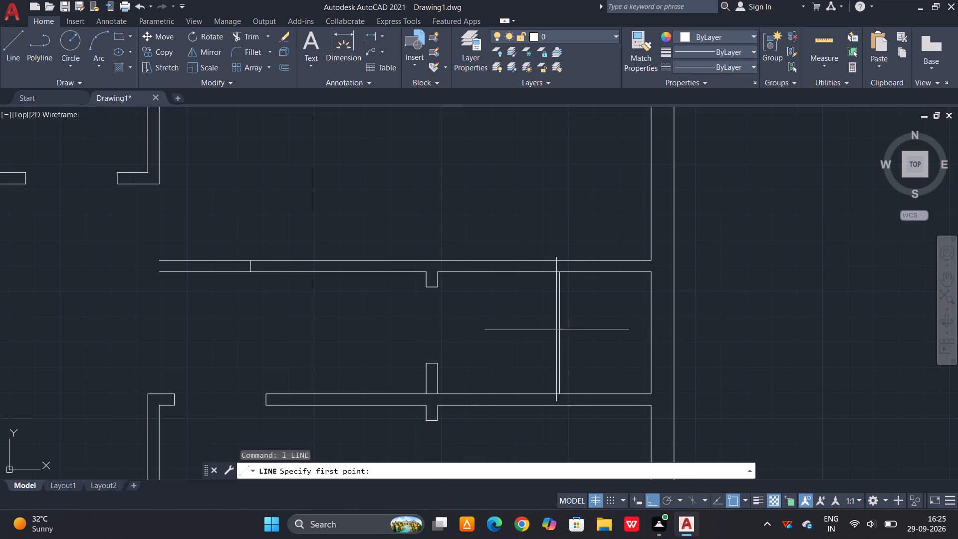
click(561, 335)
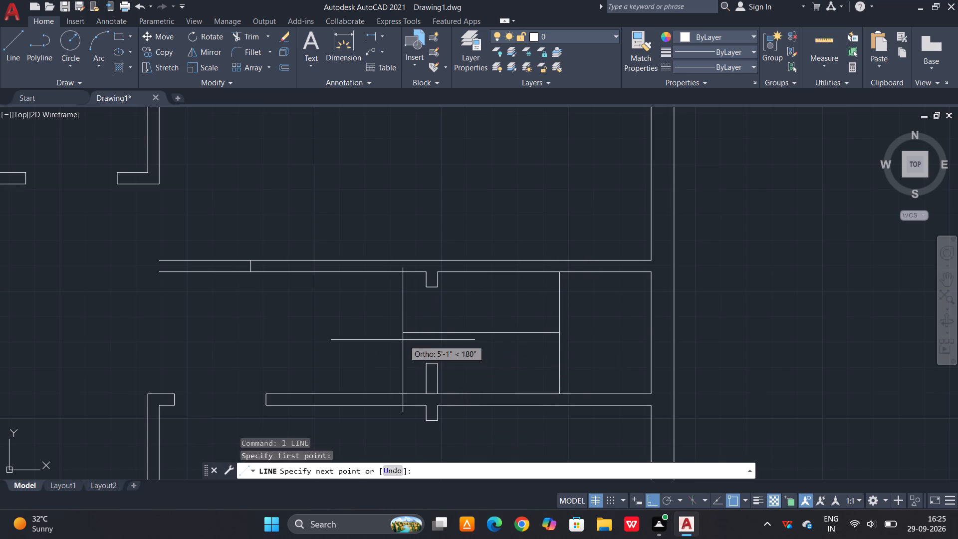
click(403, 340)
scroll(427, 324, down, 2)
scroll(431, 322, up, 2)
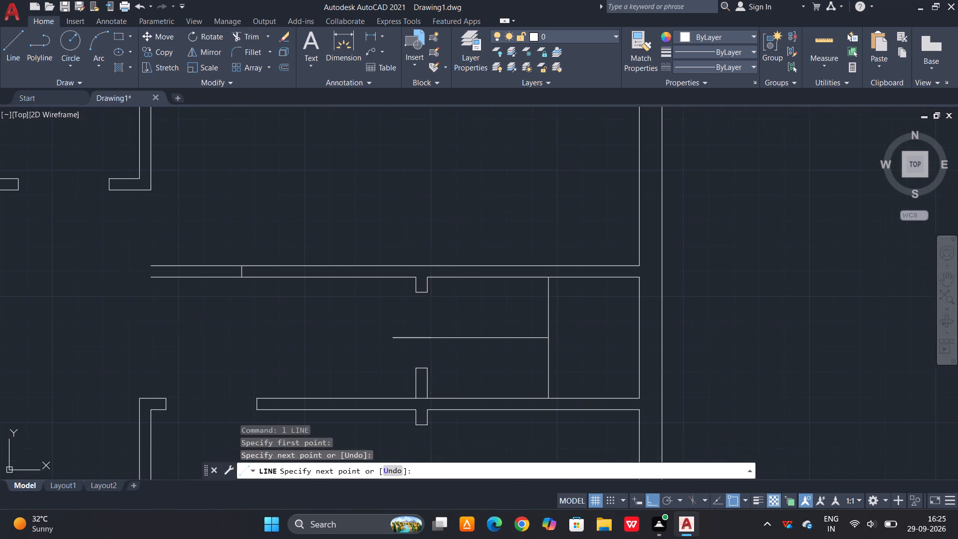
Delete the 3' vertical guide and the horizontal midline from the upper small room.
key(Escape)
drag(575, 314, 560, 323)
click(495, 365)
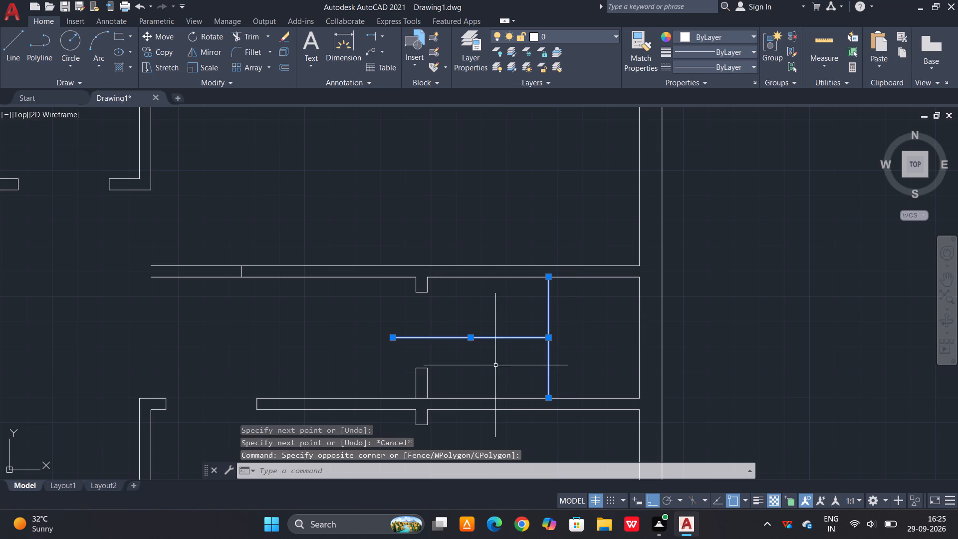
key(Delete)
Trim the horizontal partition's upper line across the base of the stub below the upper small room's opening.
key(Escape)
text(tr)
key(space)
key(space)
scroll(421, 408, up, 3)
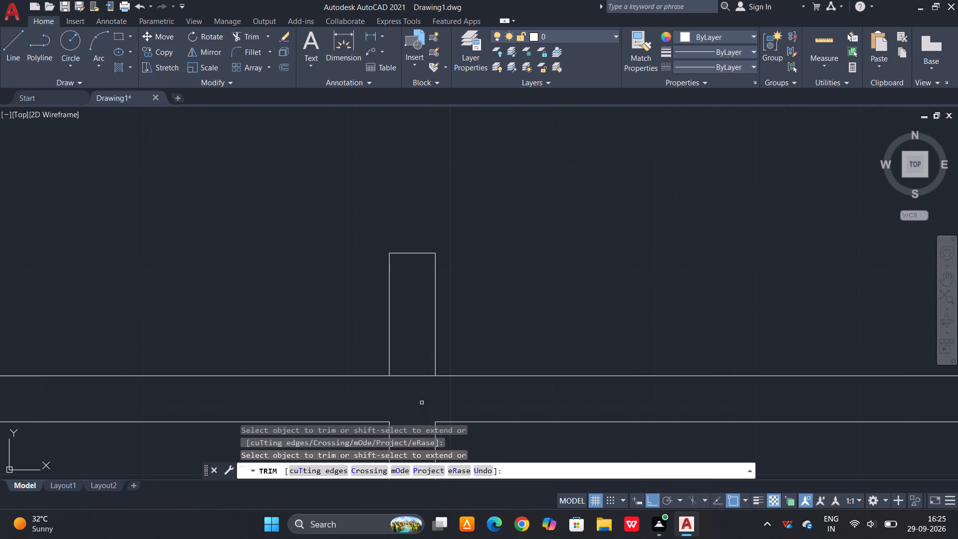
drag(420, 357, 410, 368)
click(398, 391)
scroll(433, 384, down, 4)
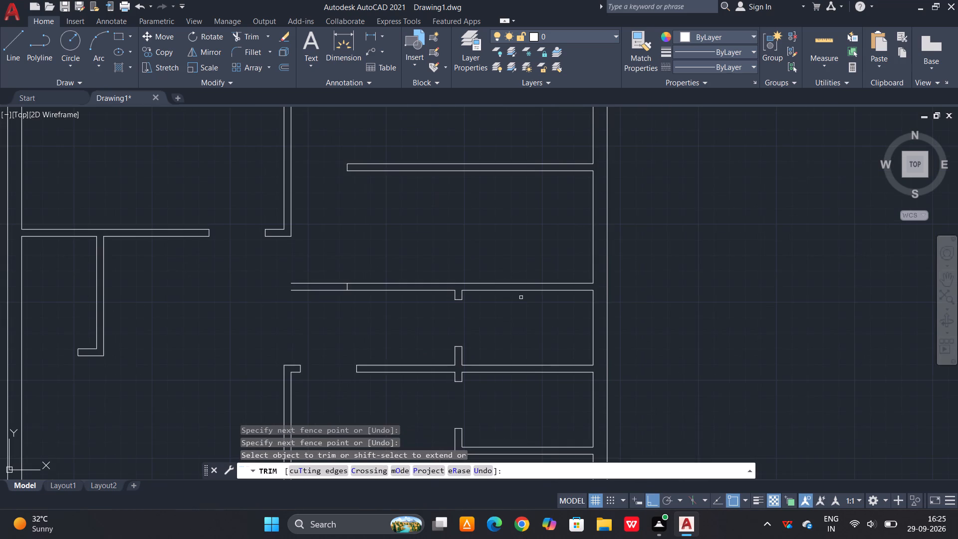
Offset the exterior wall's inner line 3' inward in the bay directly above the upper small room.
key(Escape)
key(o)
key(space)
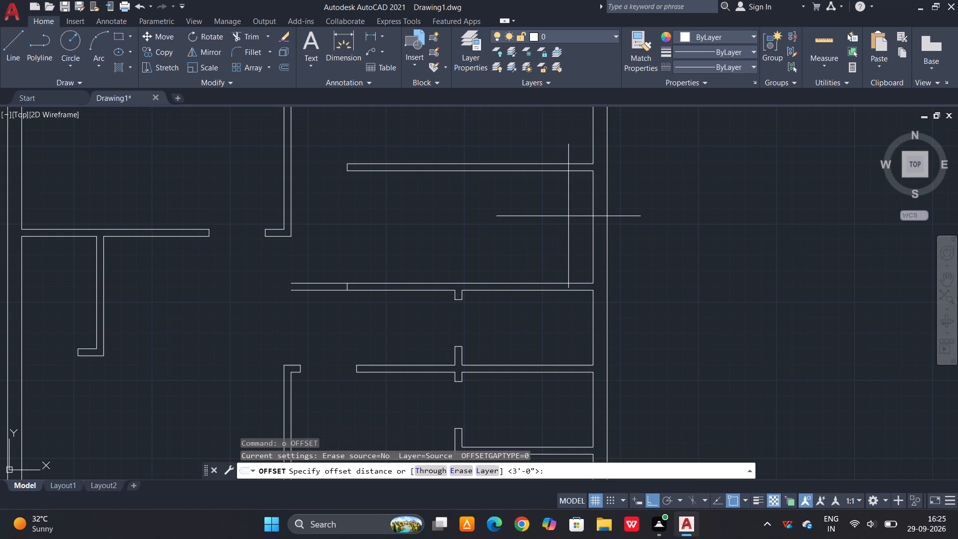
text(3')
key(space)
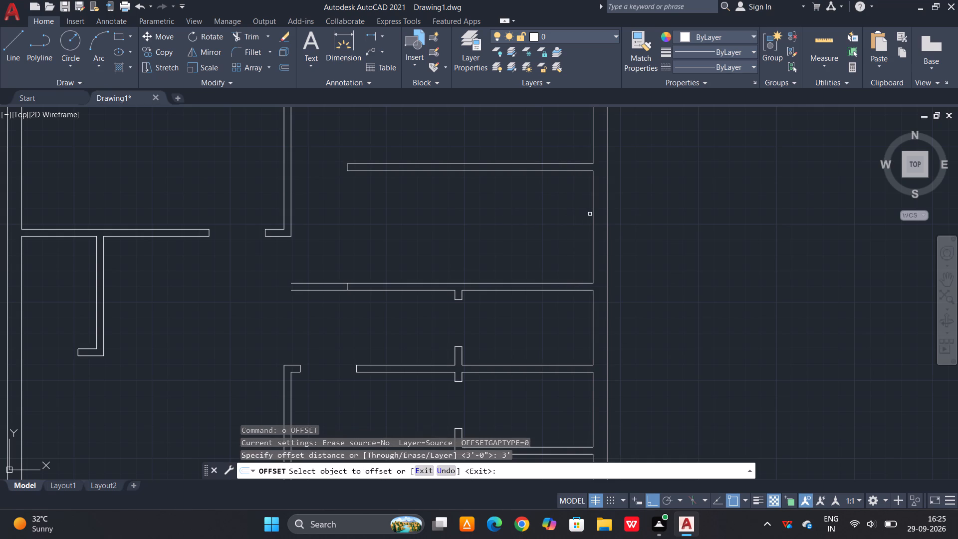
click(592, 212)
double_click(534, 237)
key(Escape)
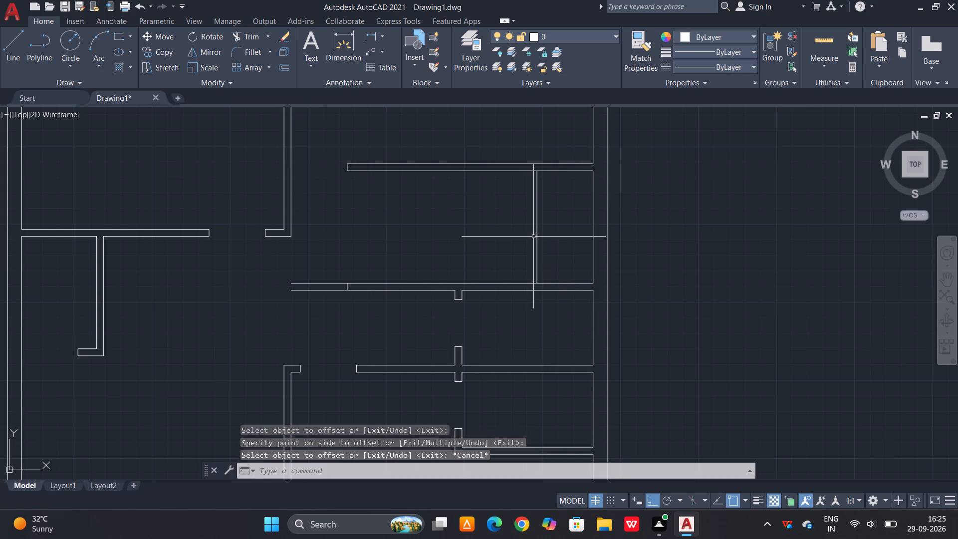
Draw a horizontal centre line from the new guide's midpoint towards the bay's open end.
text(l)
key(space)
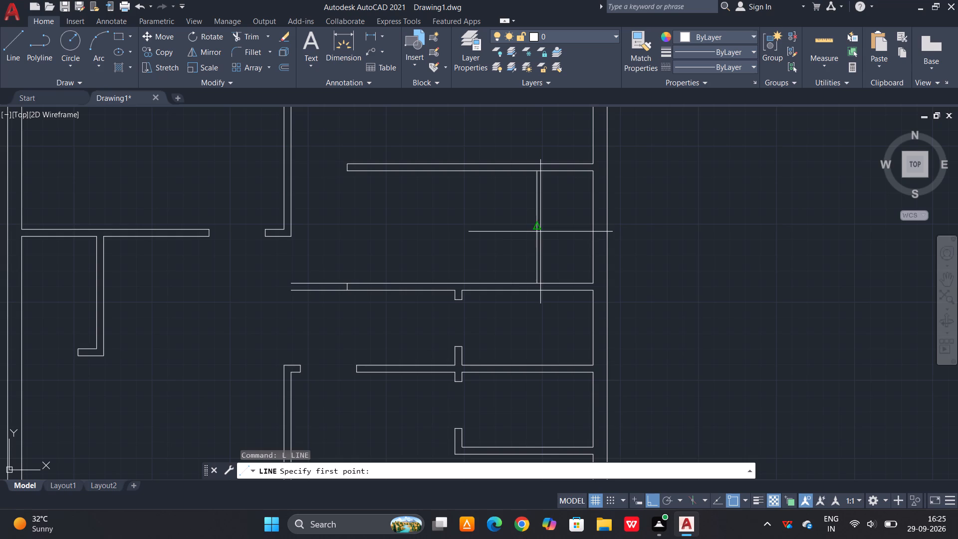
click(535, 228)
click(358, 235)
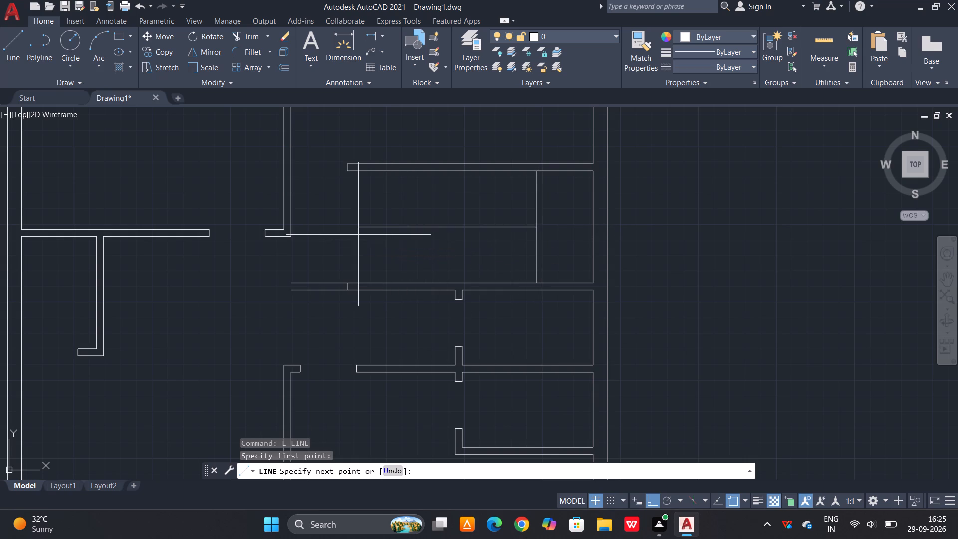
key(space)
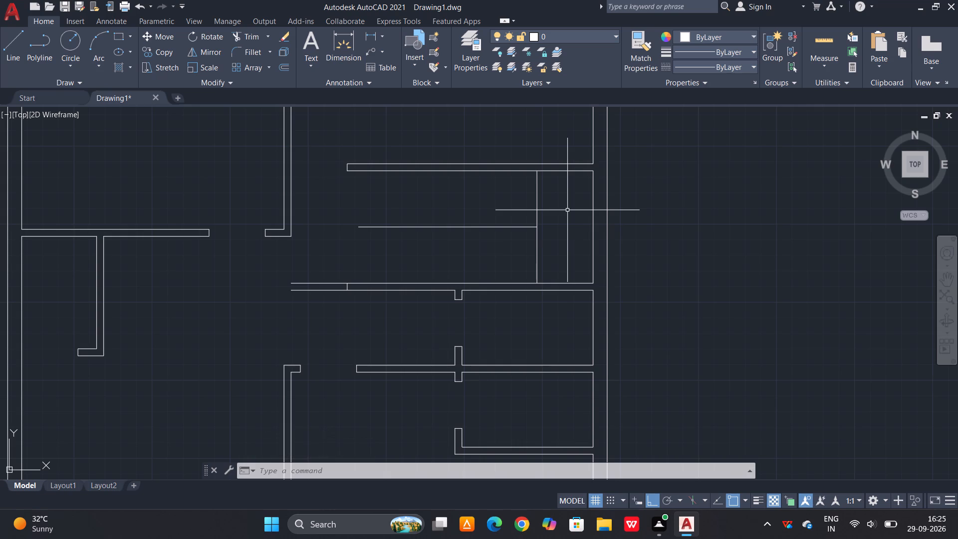
Copy the 3' offset line as a linear array of 10 items spaced 10" apart towards the bay's open end, forming stair treads.
key(Escape)
text(co)
key(space)
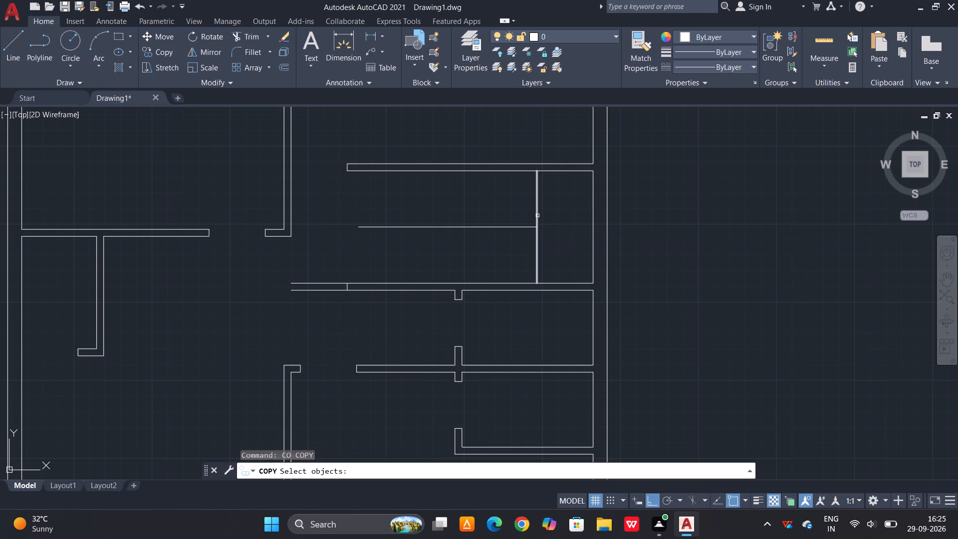
click(537, 216)
key(space)
click(536, 170)
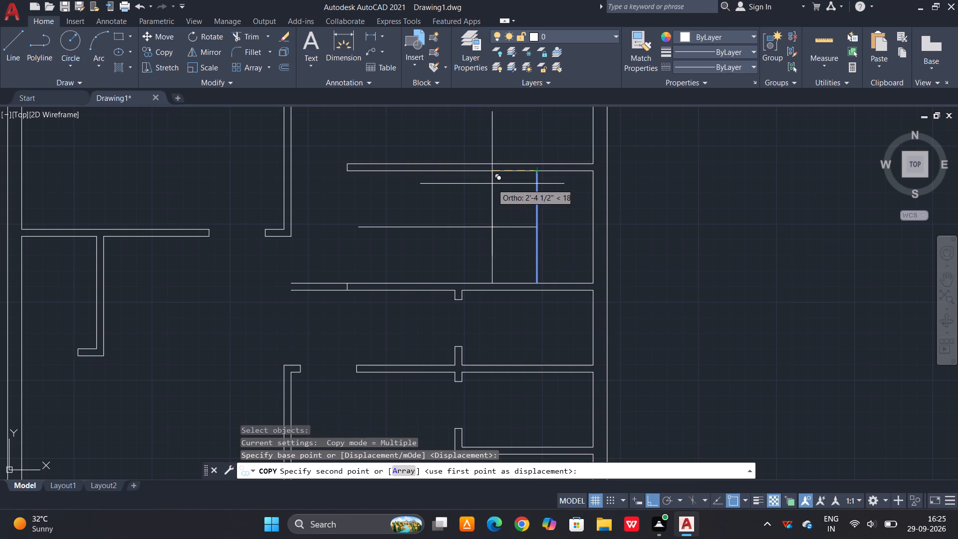
text(a)
key(space)
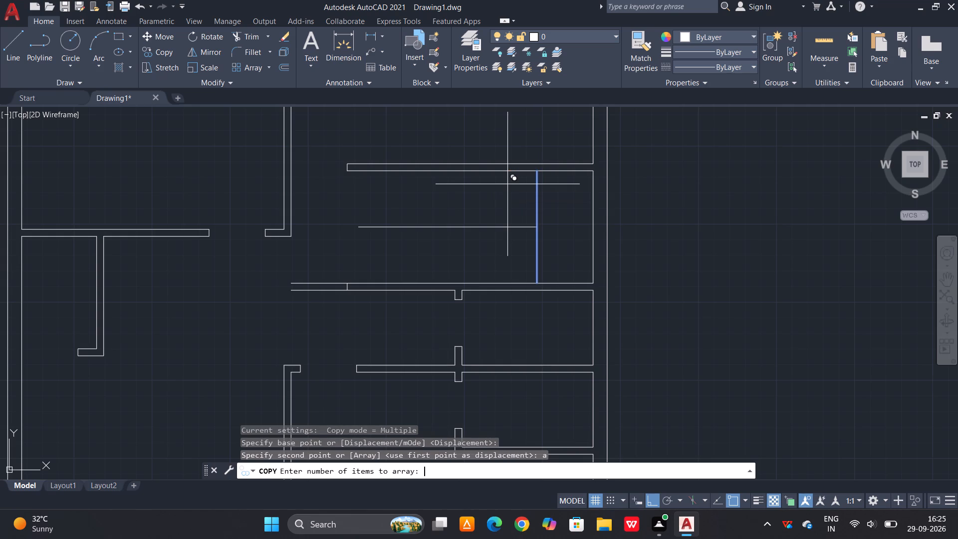
key(2)
key(BackSpace)
text(10)
key(space)
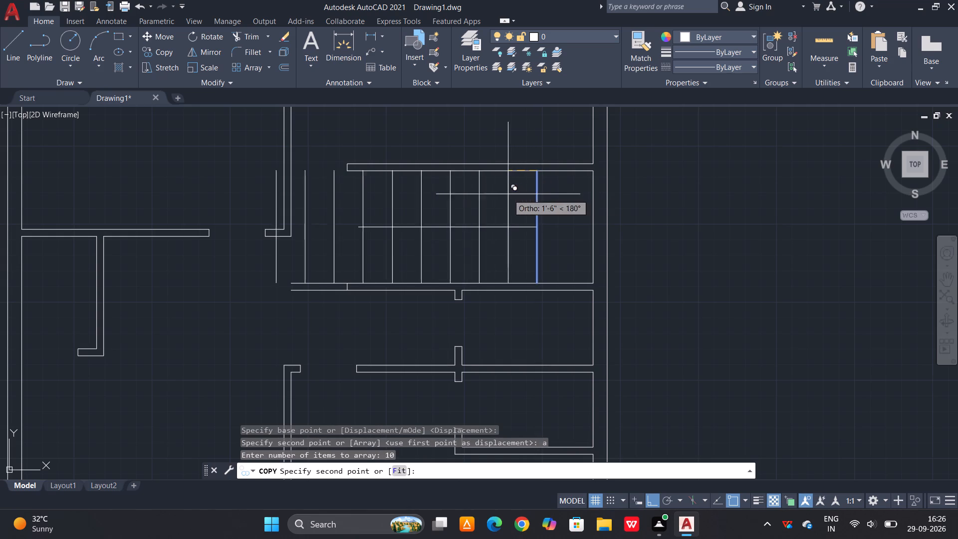
text(10")
key(space)
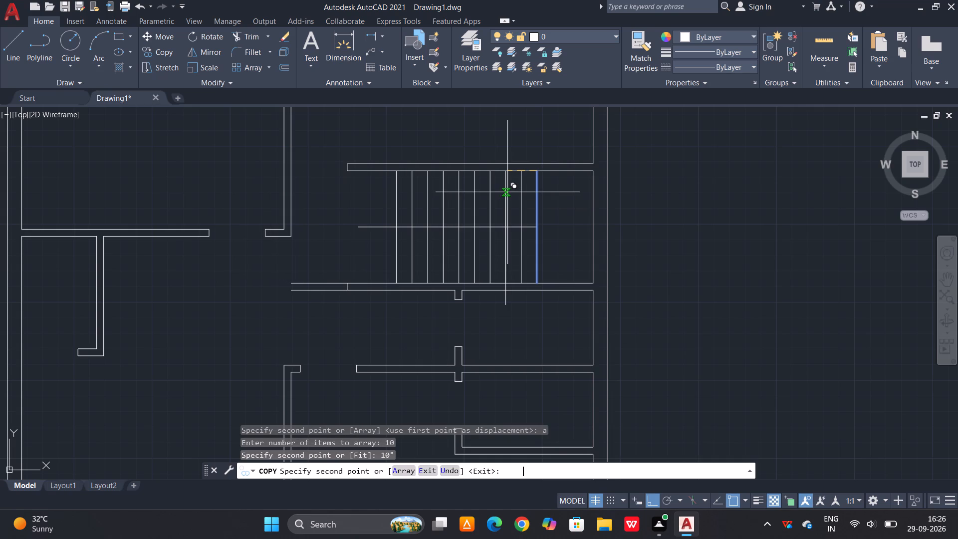
key(Escape)
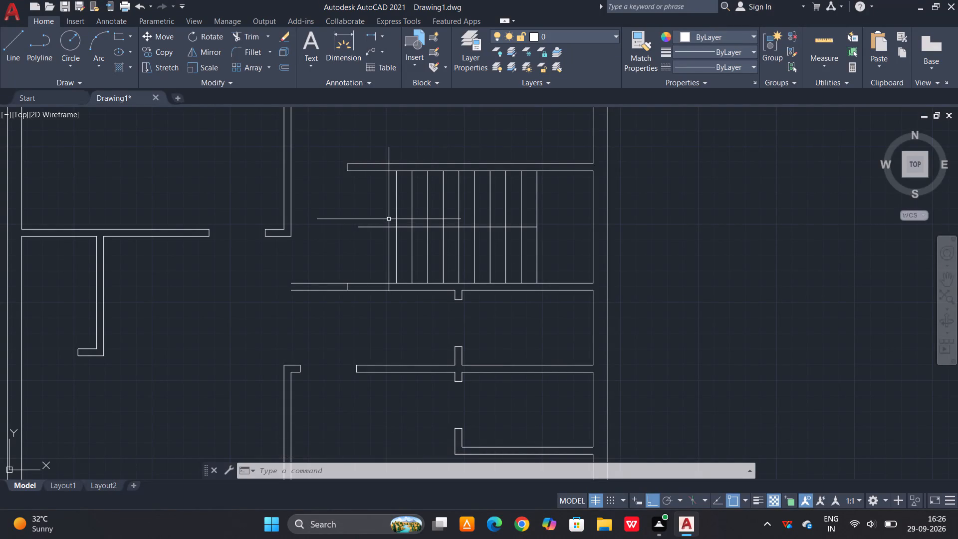
key(Escape)
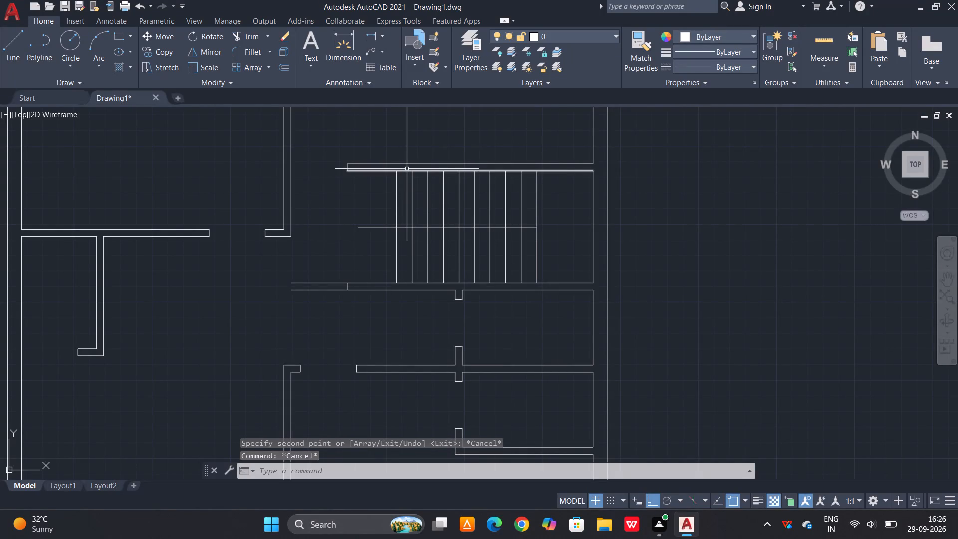
Extend the last tread line upward across the thickness of the stair bay's upper partition.
text(ex)
key(space)
key(space)
click(395, 179)
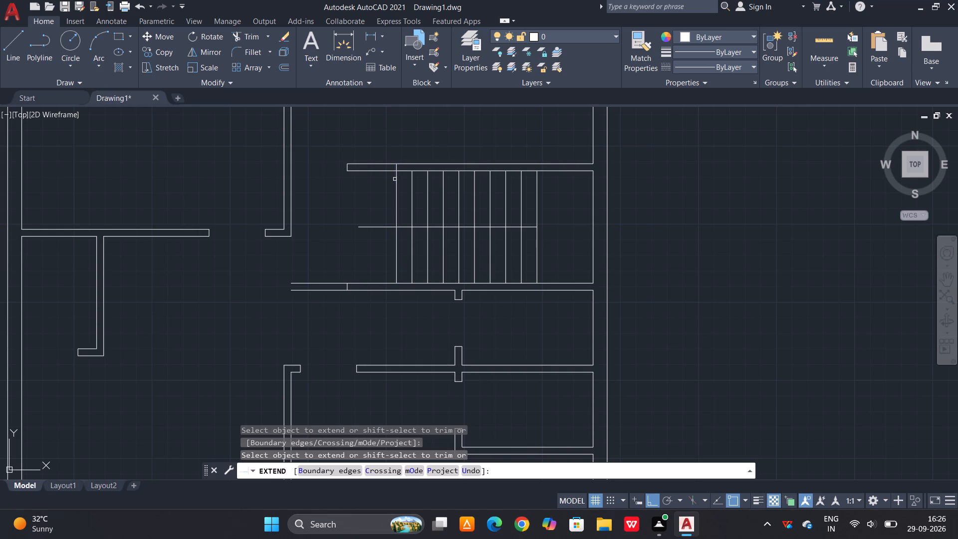
key(Escape)
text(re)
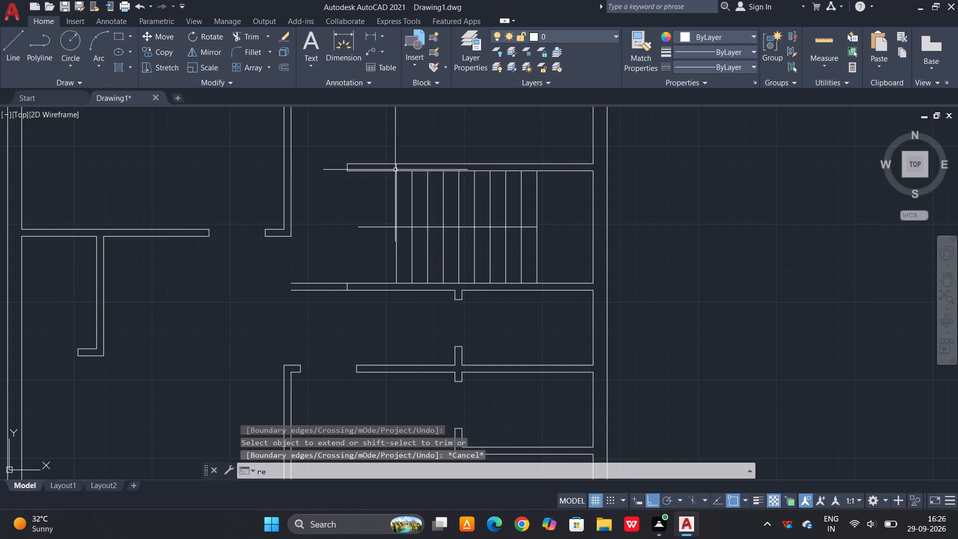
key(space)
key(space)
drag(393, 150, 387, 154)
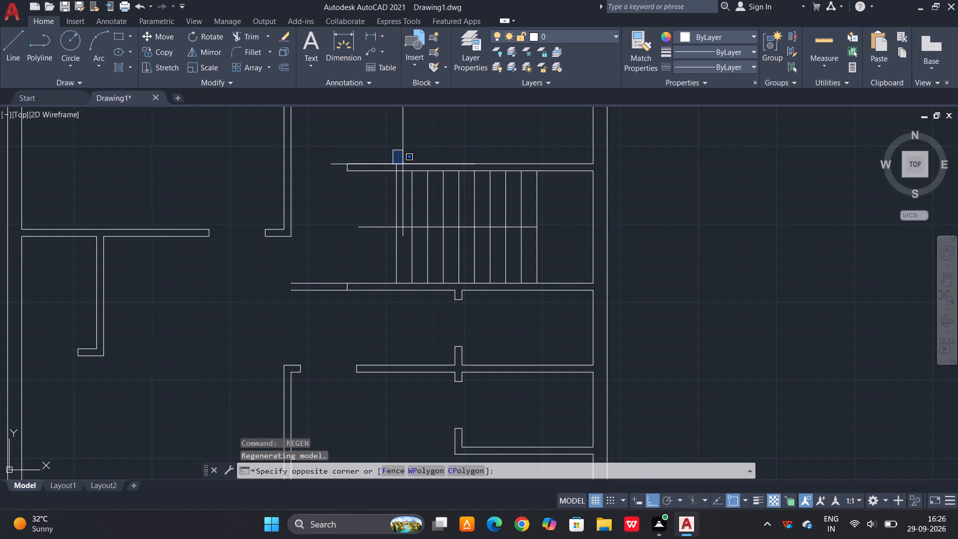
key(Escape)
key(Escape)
Trim the stair bay's upper partition lines and the stair centre line back to the last tread line.
text(tr)
key(space)
key(space)
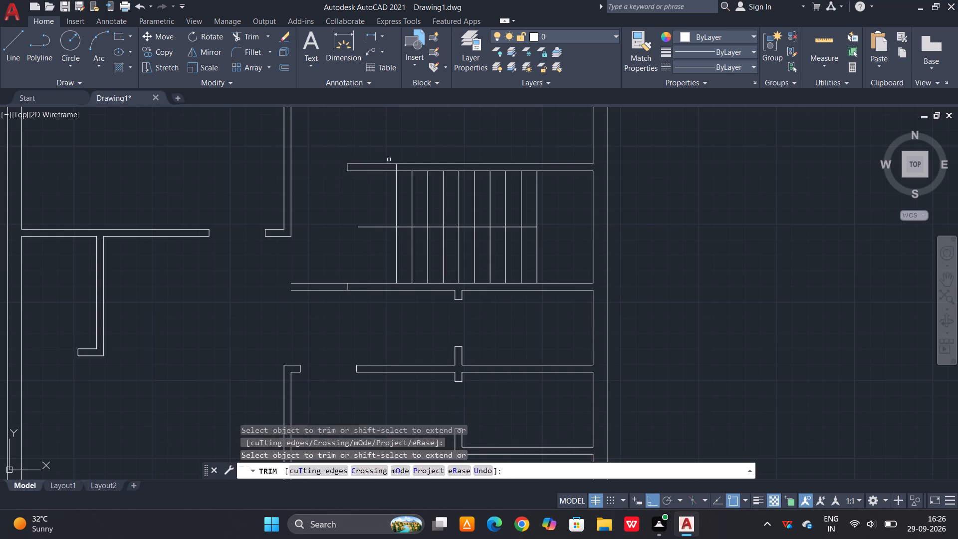
click(382, 155)
click(371, 191)
drag(382, 215, 381, 228)
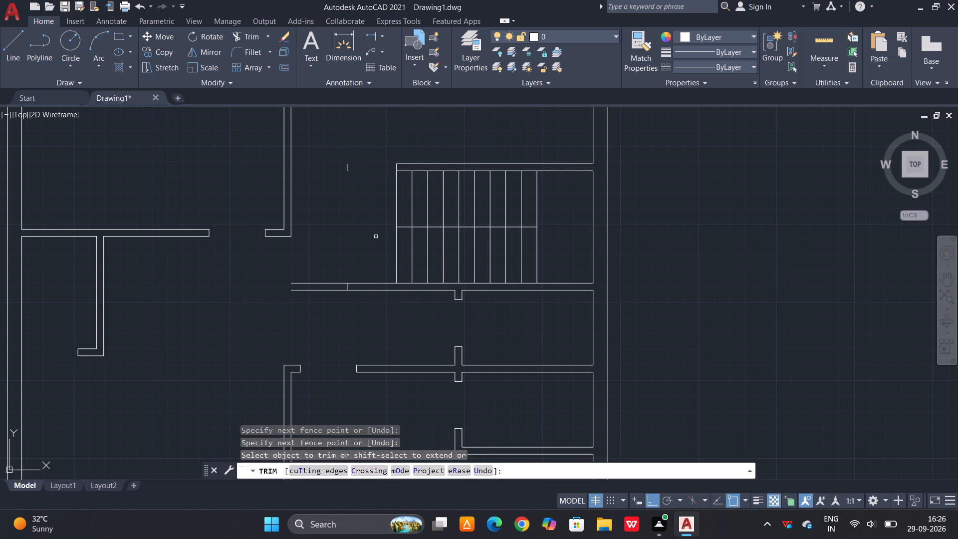
key(Escape)
Delete the leftover end line of the trimmed upper partition.
click(365, 148)
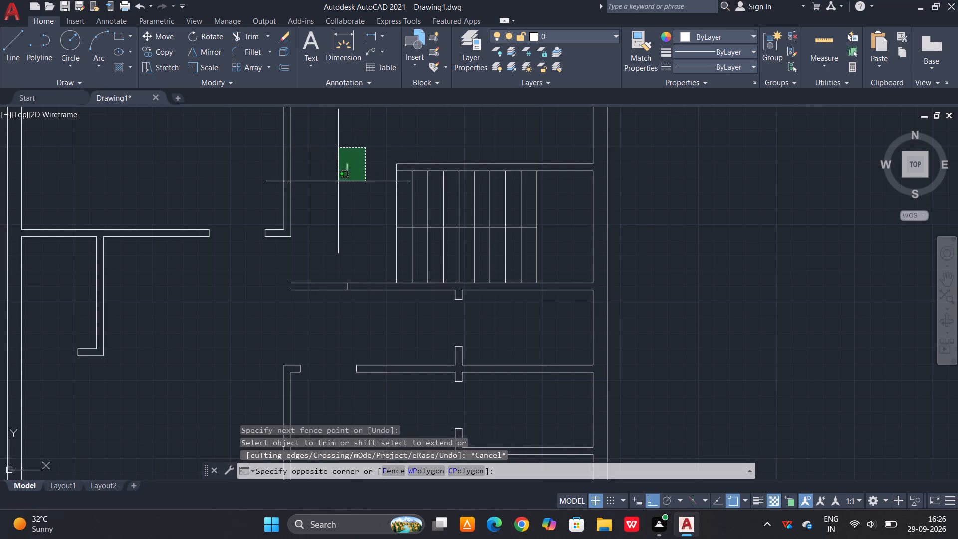
click(338, 181)
key(Delete)
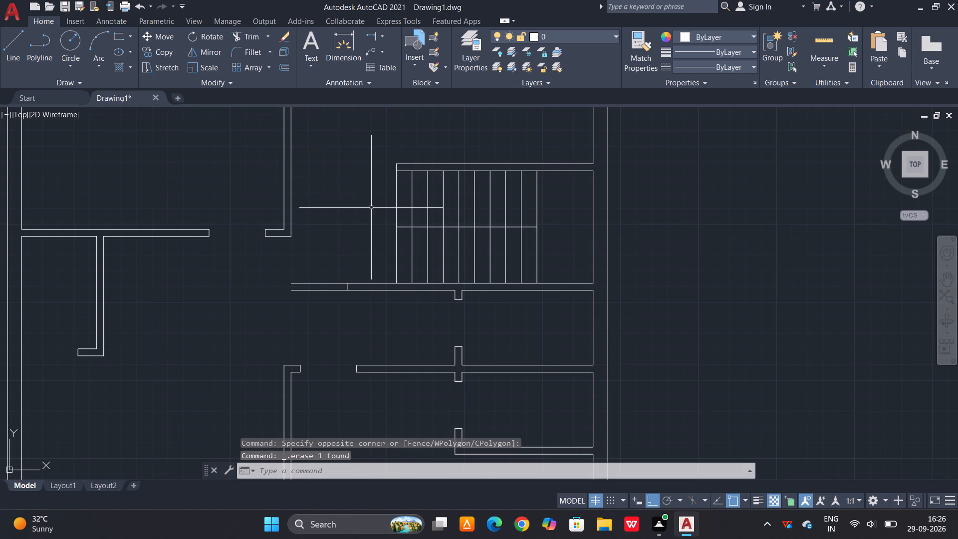
key(Escape)
key(Escape)
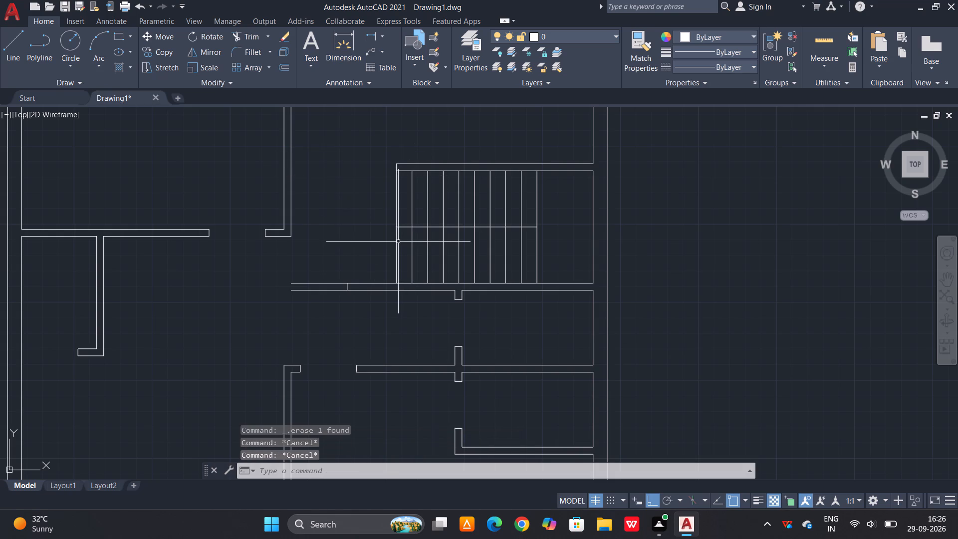
Extend the last tread line downward across the thickness of the stair bay's lower partition.
text(ex)
key(space)
key(space)
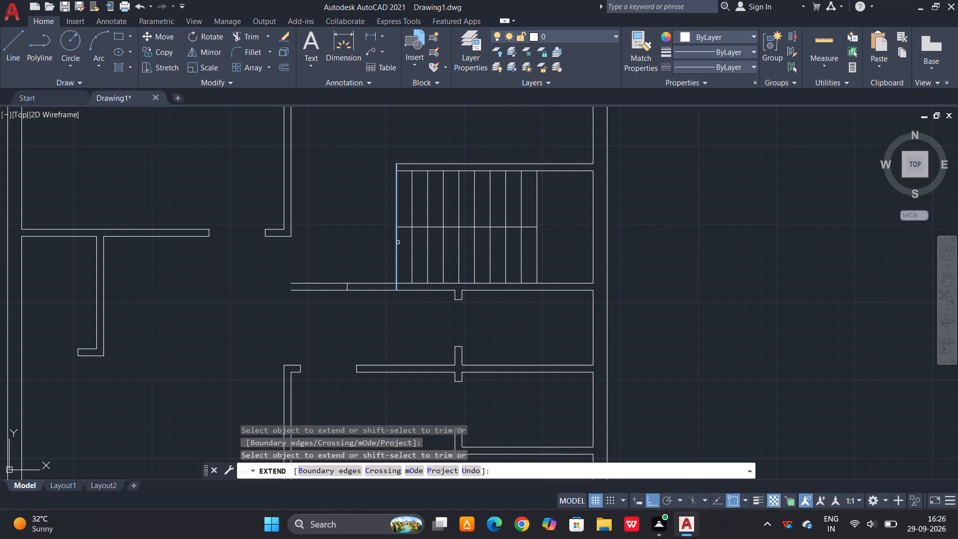
click(398, 243)
key(Escape)
key(Escape)
Trim the stair bay's lower partition back to the last tread line, removing its leftover end line as well.
text(tr)
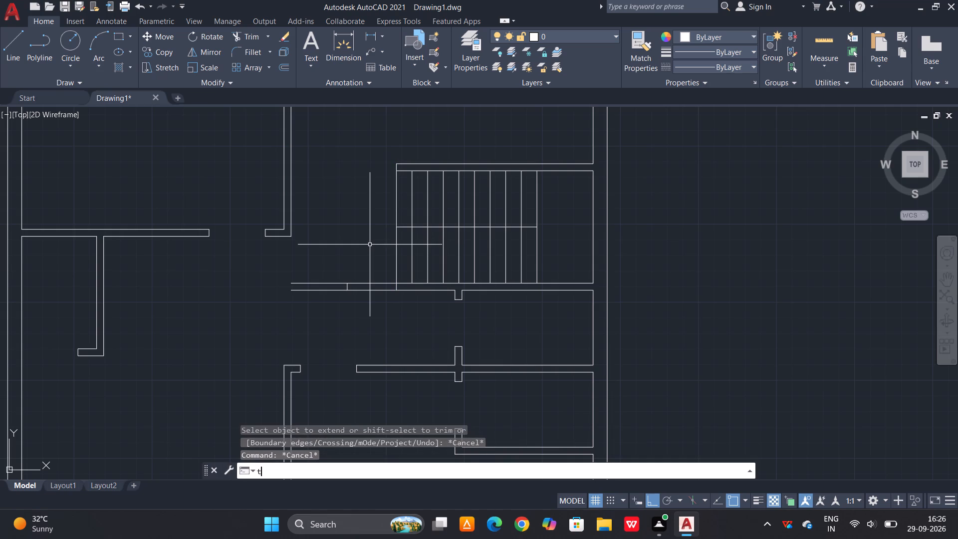
key(space)
key(space)
click(372, 245)
click(325, 308)
drag(392, 268, 381, 280)
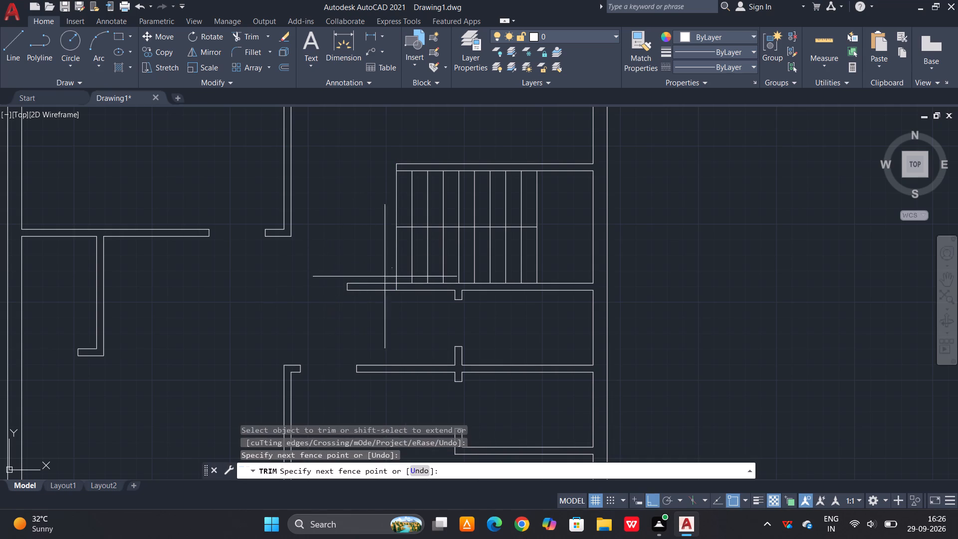
drag(381, 280, 377, 285)
click(366, 292)
drag(348, 275, 345, 281)
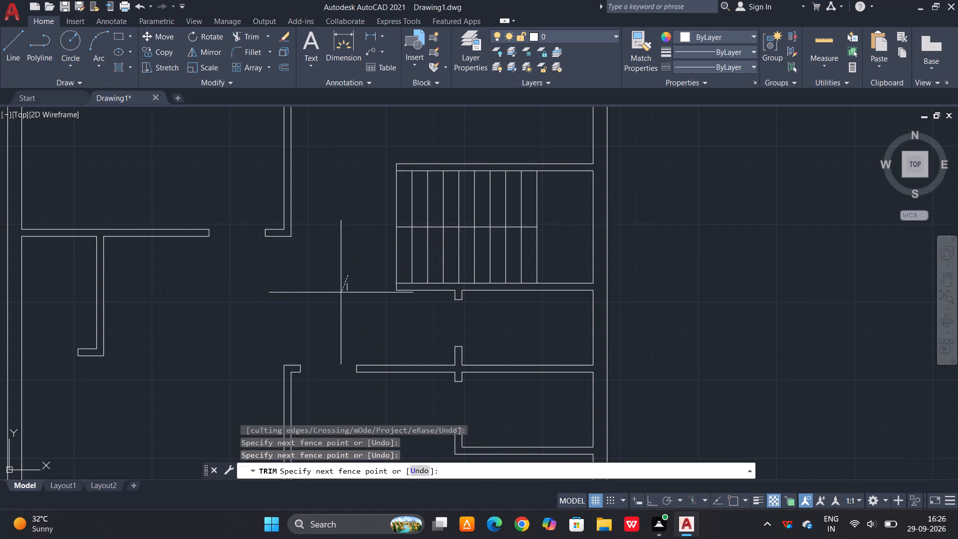
drag(367, 294, 360, 295)
click(349, 289)
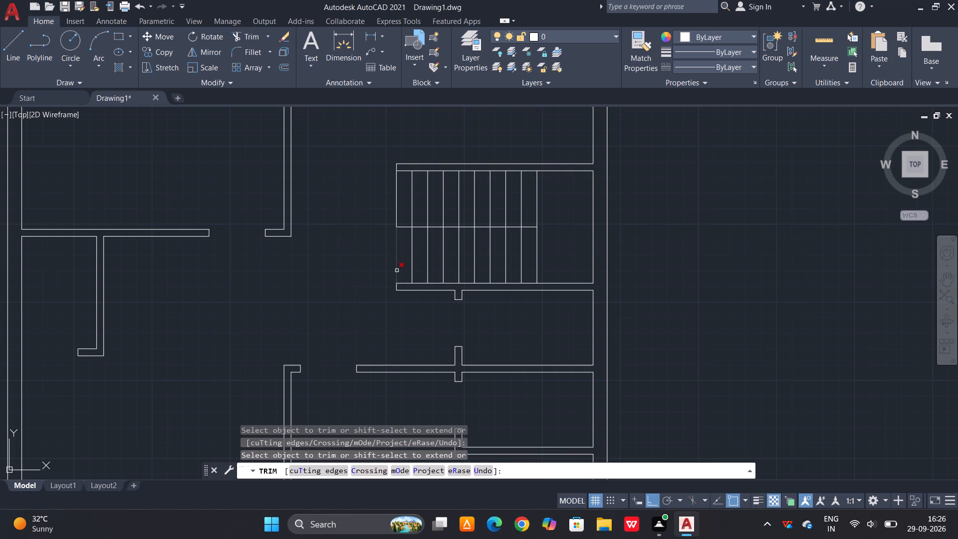
key(Escape)
key(Escape)
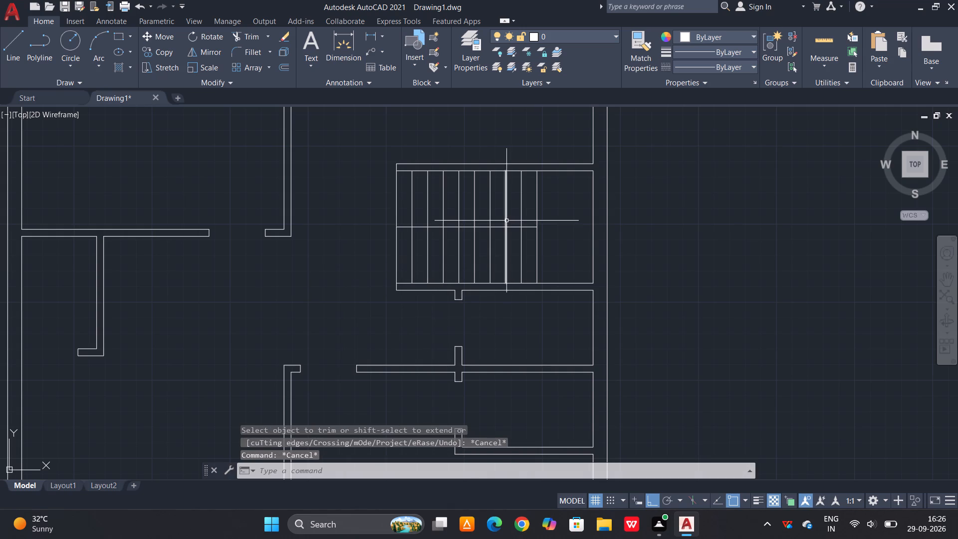
Draw a line across the east exterior wall's thickness from the midpoint of the upper-right room's inner wall line, above the staircase.
scroll(506, 221, down, 2)
middle_drag(430, 339, 456, 279)
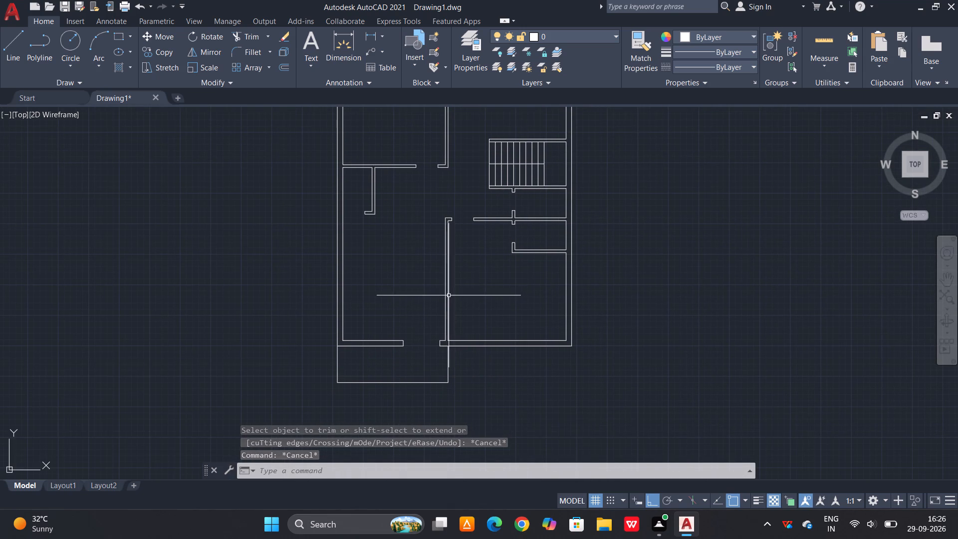
middle_drag(436, 309, 423, 386)
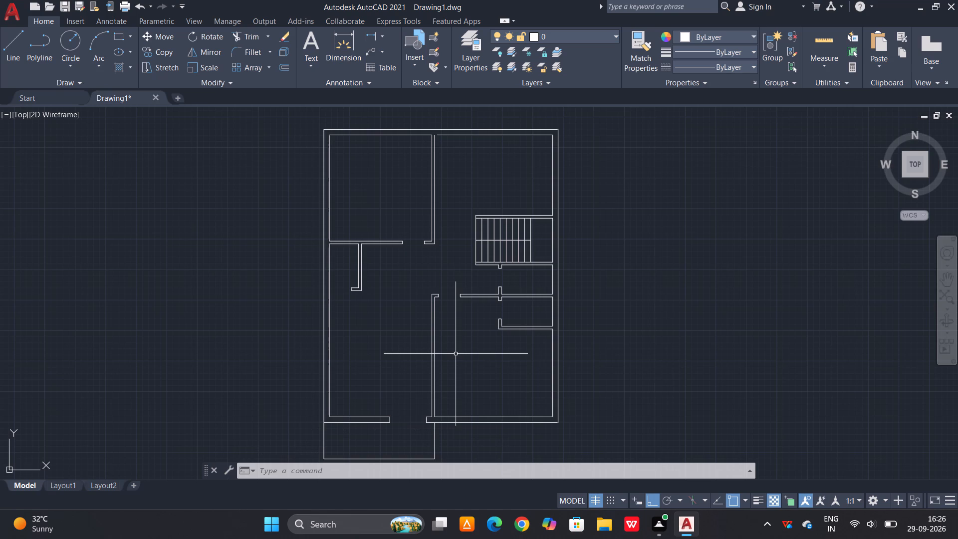
middle_drag(454, 354, 405, 363)
scroll(487, 185, up, 1)
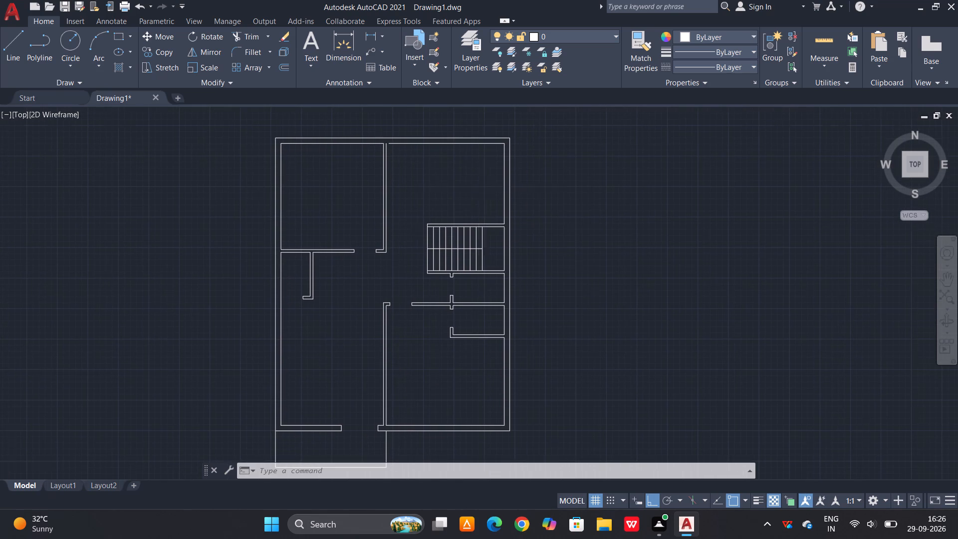
scroll(487, 185, up, 1)
text(l)
key(space)
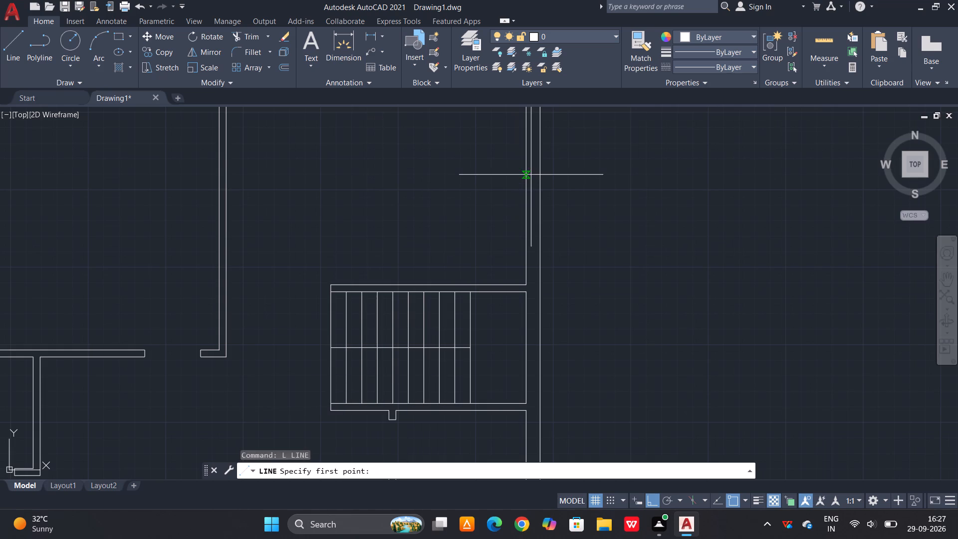
middle_drag(529, 198, 522, 241)
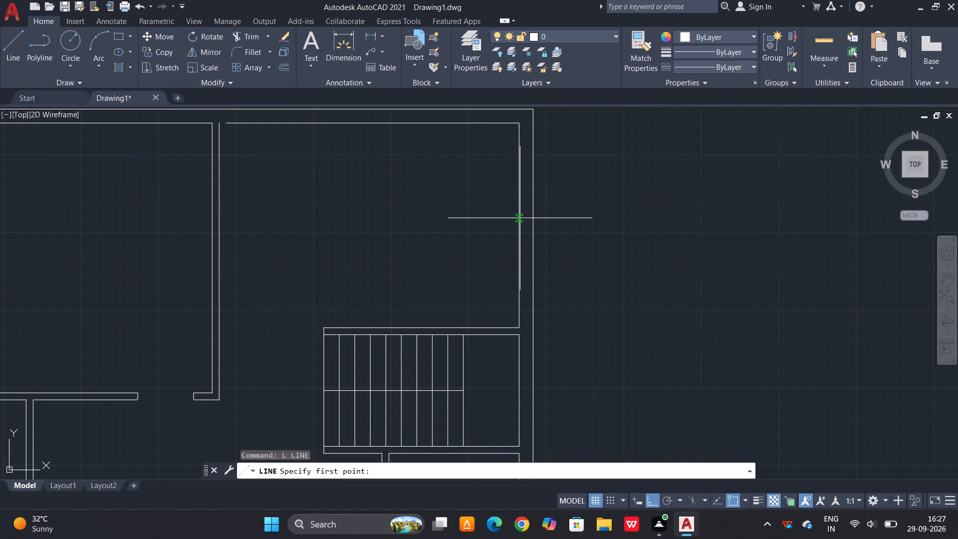
click(518, 227)
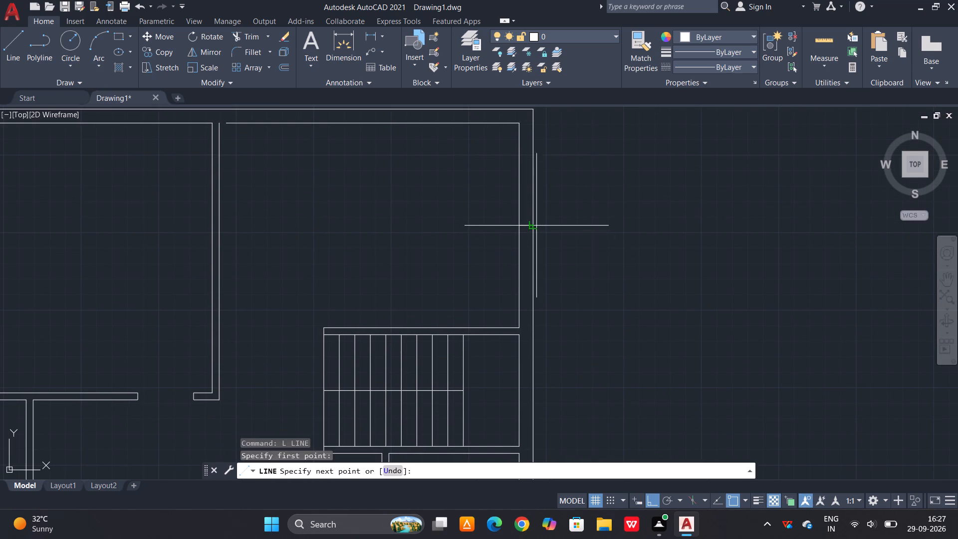
click(534, 226)
key(space)
Draw a line across the east exterior wall at the midpoint of the small room directly below the staircase.
scroll(581, 162, down, 3)
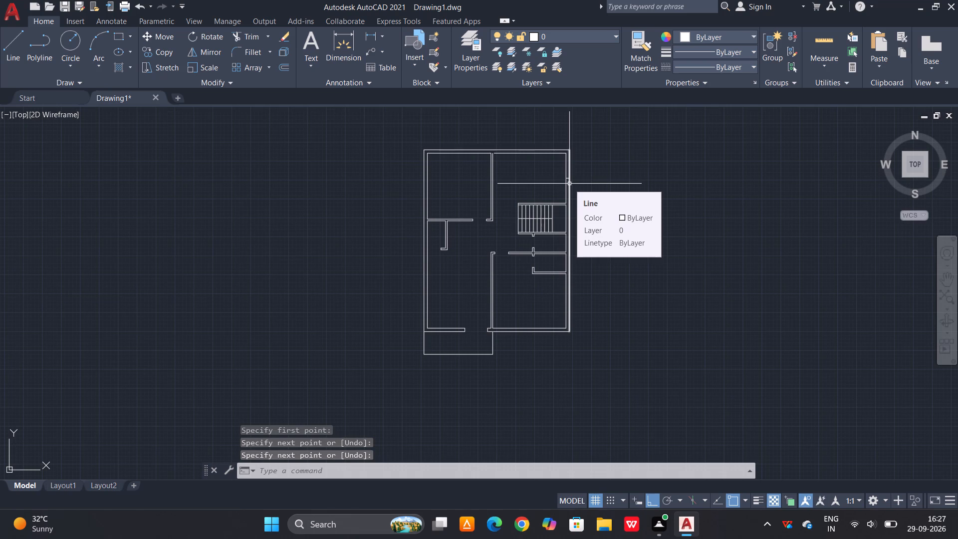
scroll(564, 190, up, 2)
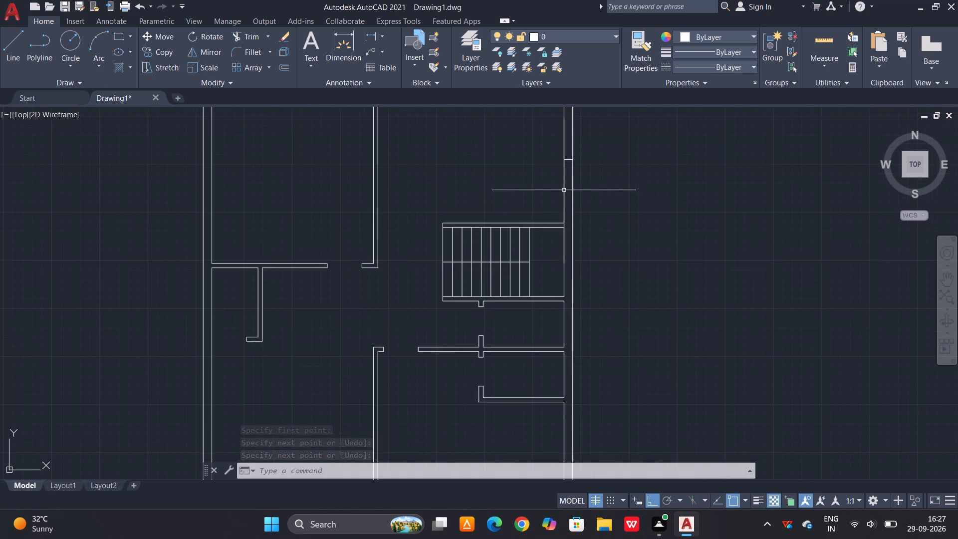
scroll(570, 212, up, 1)
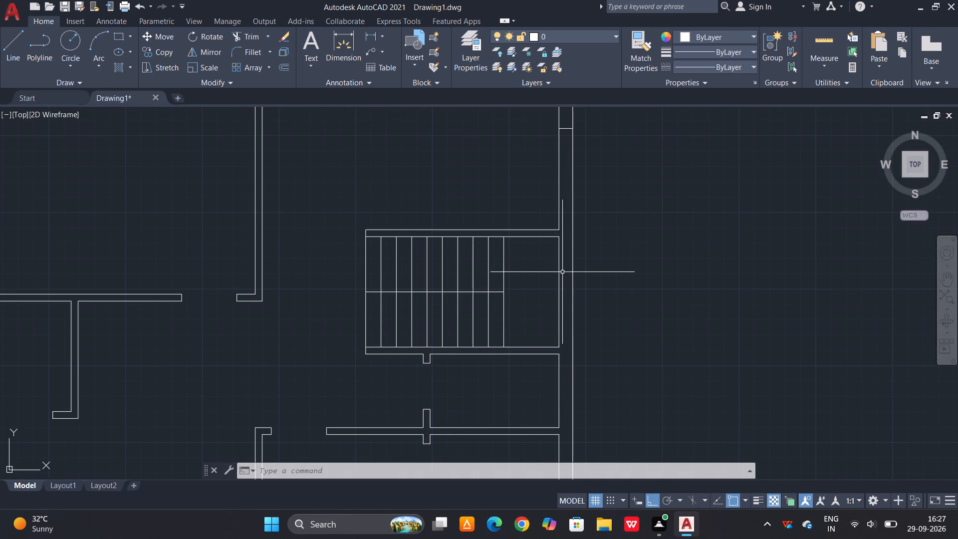
middle_drag(561, 300, 546, 263)
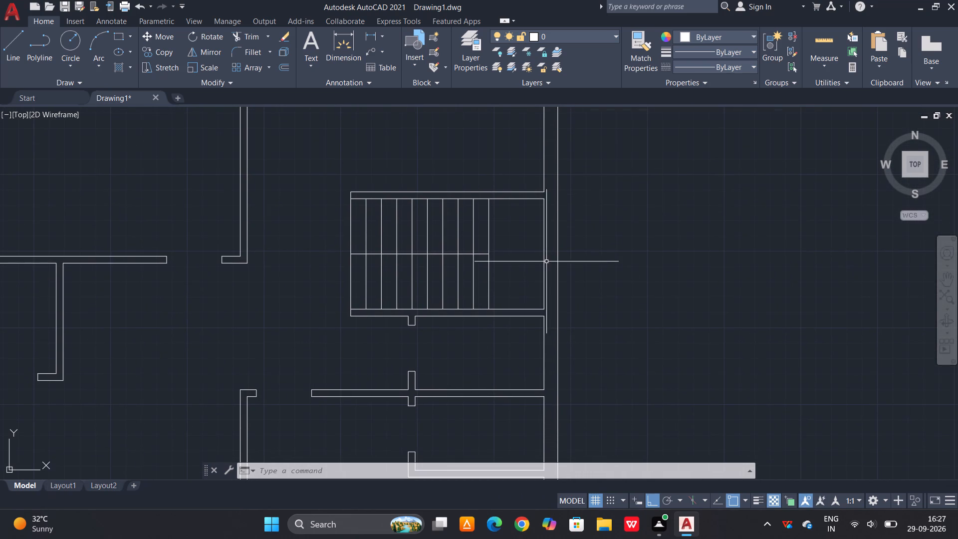
key(l)
key(space)
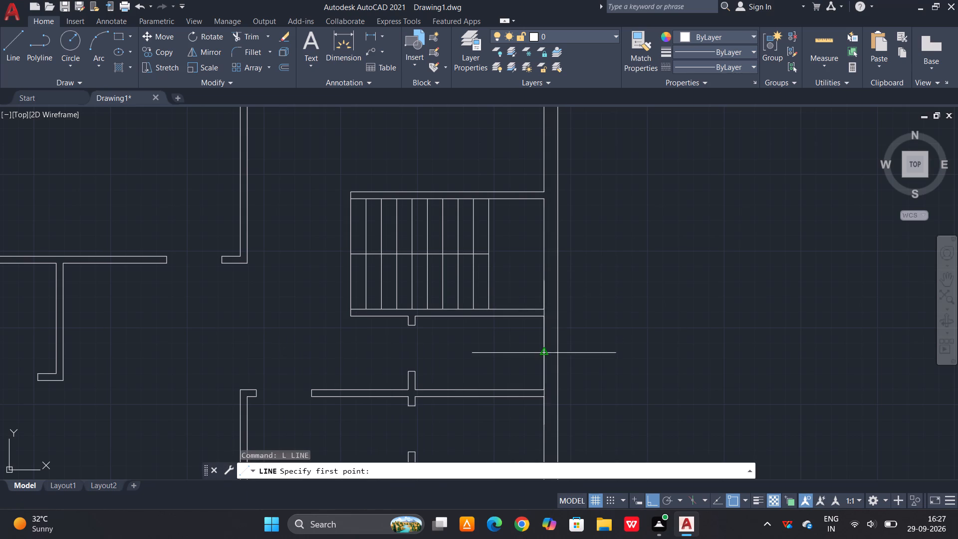
click(543, 356)
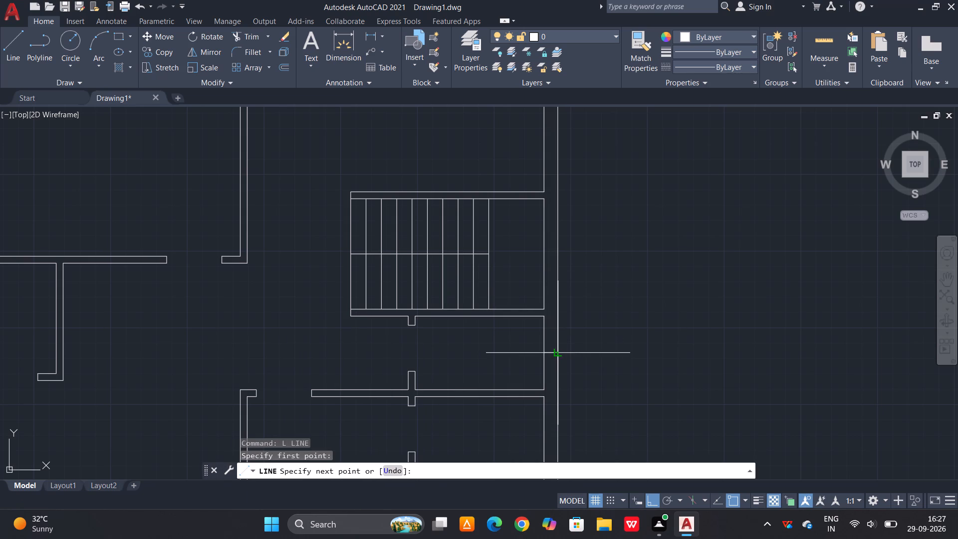
click(559, 354)
key(space)
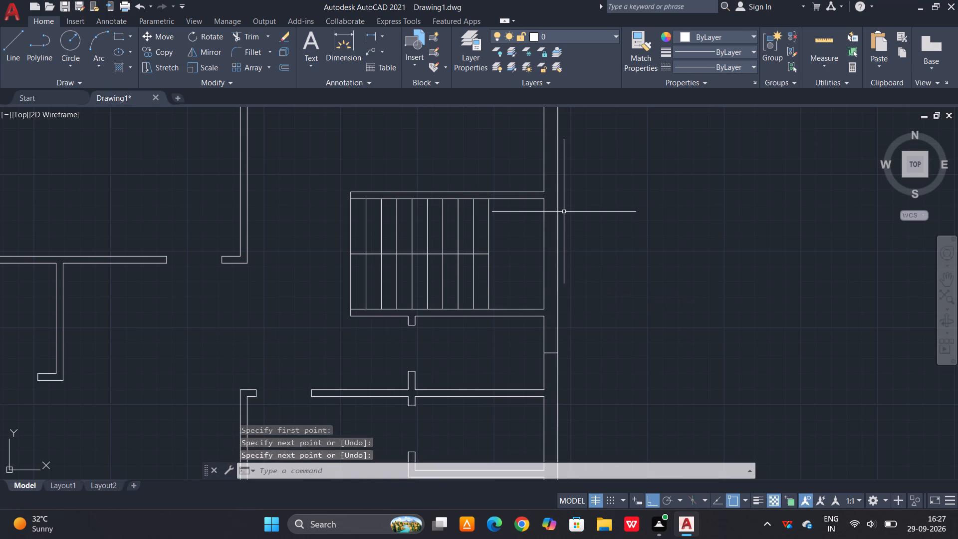
Draw a line across the east exterior wall at the midpoint of the second small room below the staircase.
scroll(563, 212, down, 1)
scroll(543, 368, up, 2)
key(space)
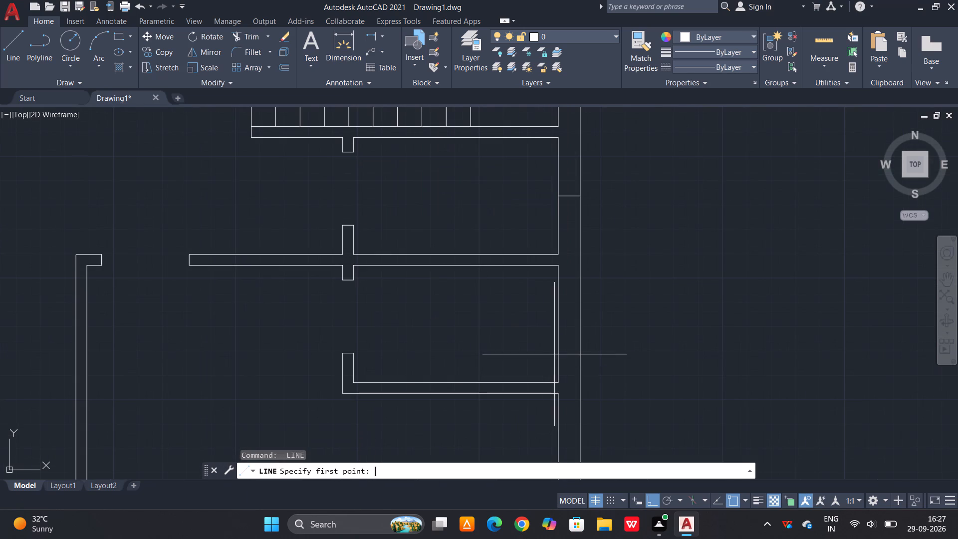
click(560, 327)
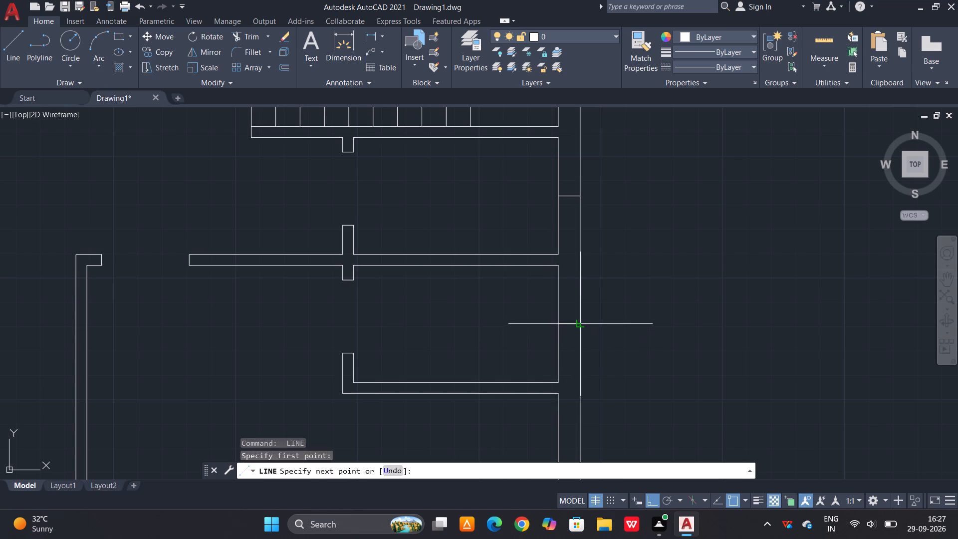
click(580, 321)
key(space)
Draw a line across the east exterior wall at the midpoint of the lower-right room's inner wall line.
scroll(626, 223, down, 1)
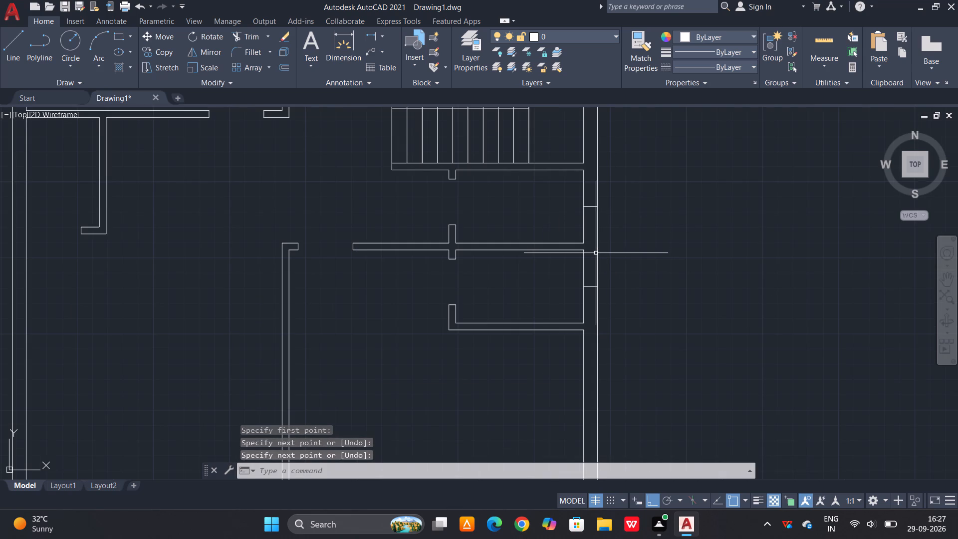
scroll(597, 242, down, 1)
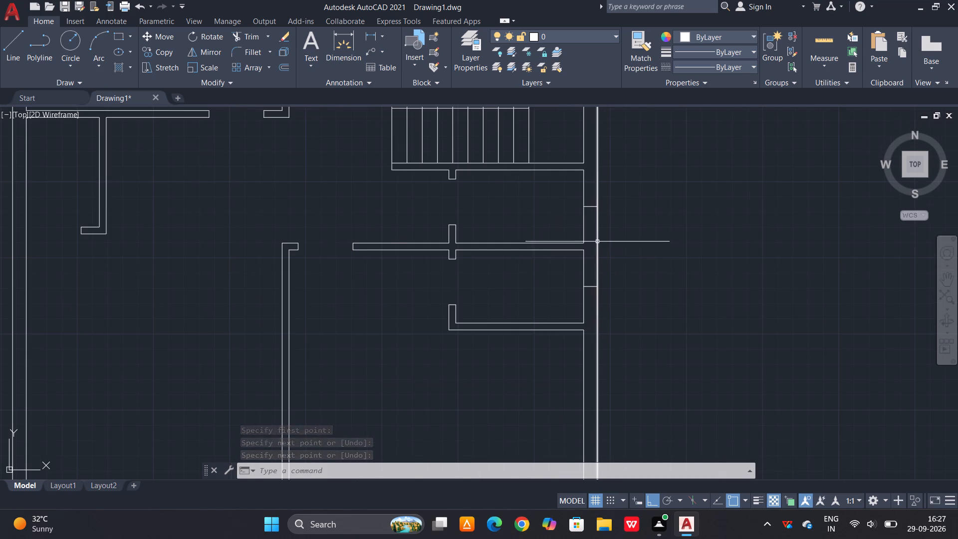
key(space)
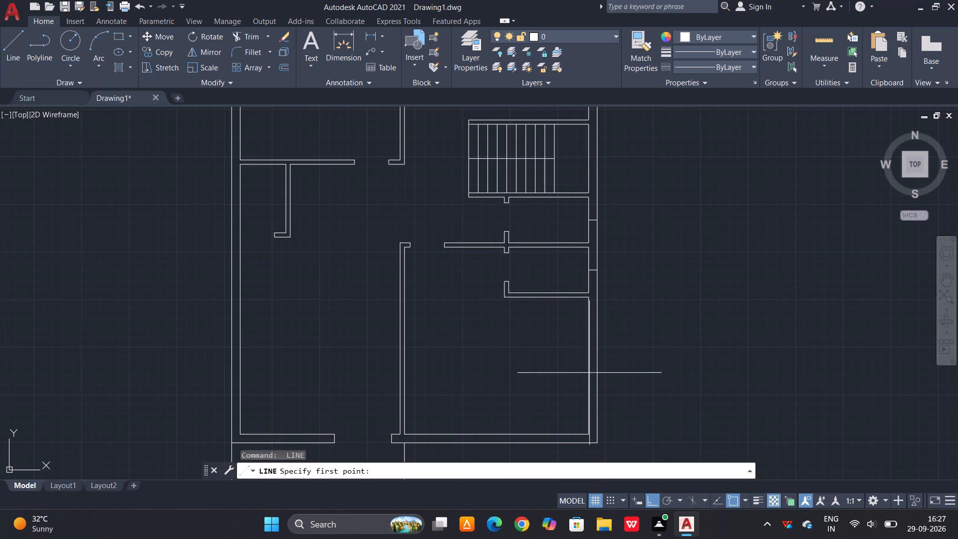
click(589, 363)
click(595, 364)
key(space)
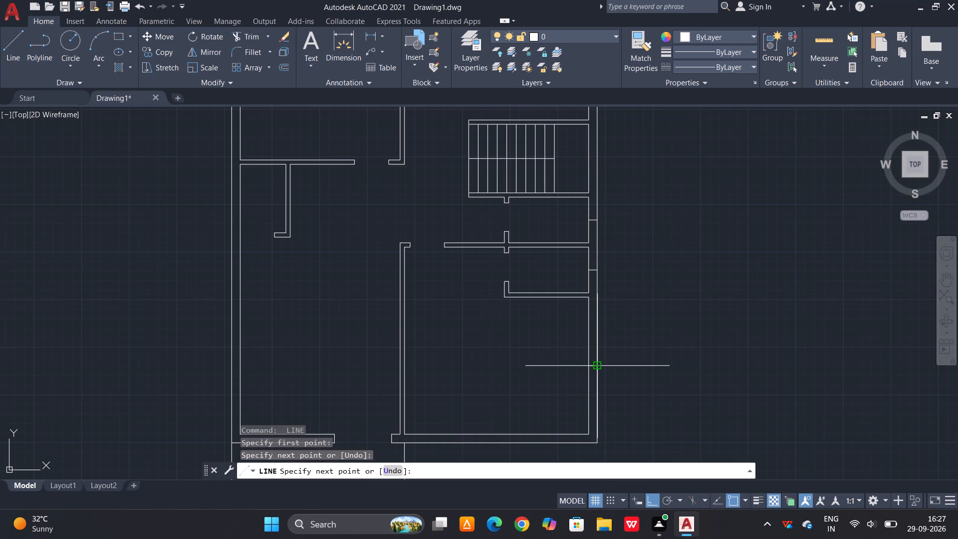
Draw a line across the bottom exterior wall at the midpoint of the lower-right room's inner wall line.
scroll(667, 281, down, 2)
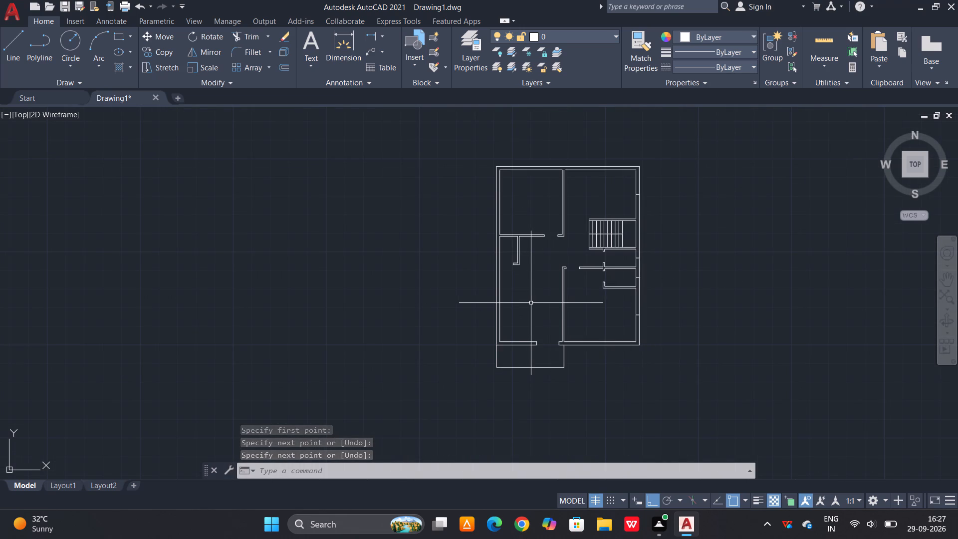
scroll(577, 339, up, 4)
key(space)
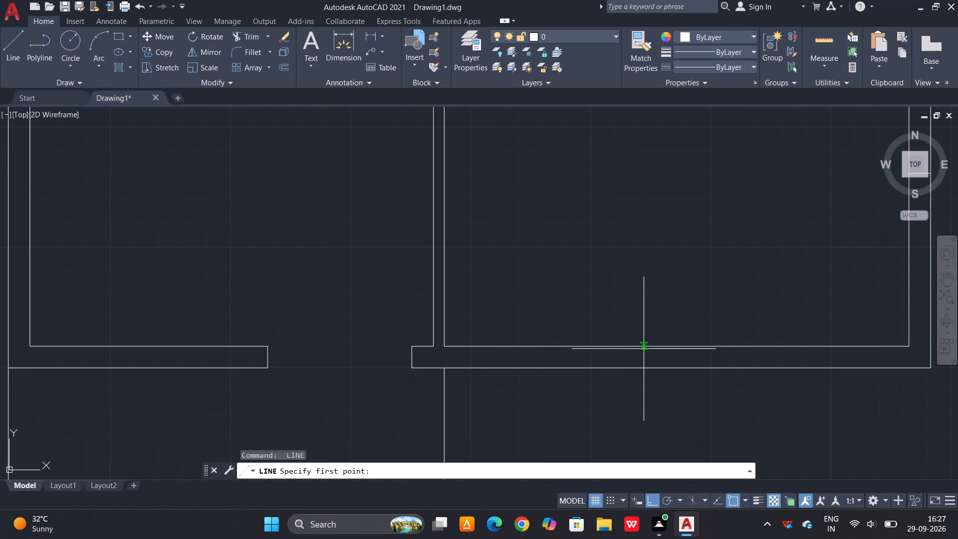
click(678, 345)
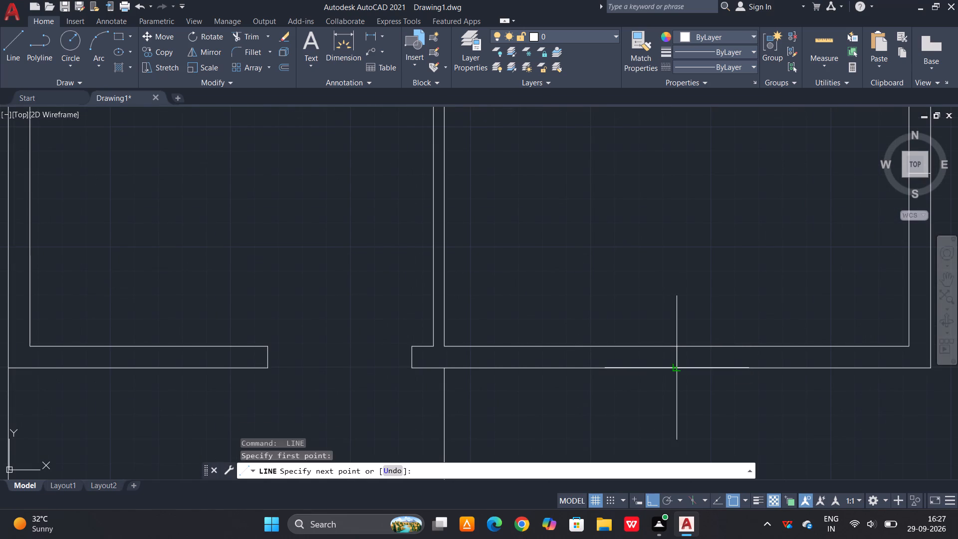
click(678, 366)
key(space)
Draw a line across the bottom exterior wall at the midpoint of the inner wall line west of the entrance opening.
scroll(705, 276, down, 2)
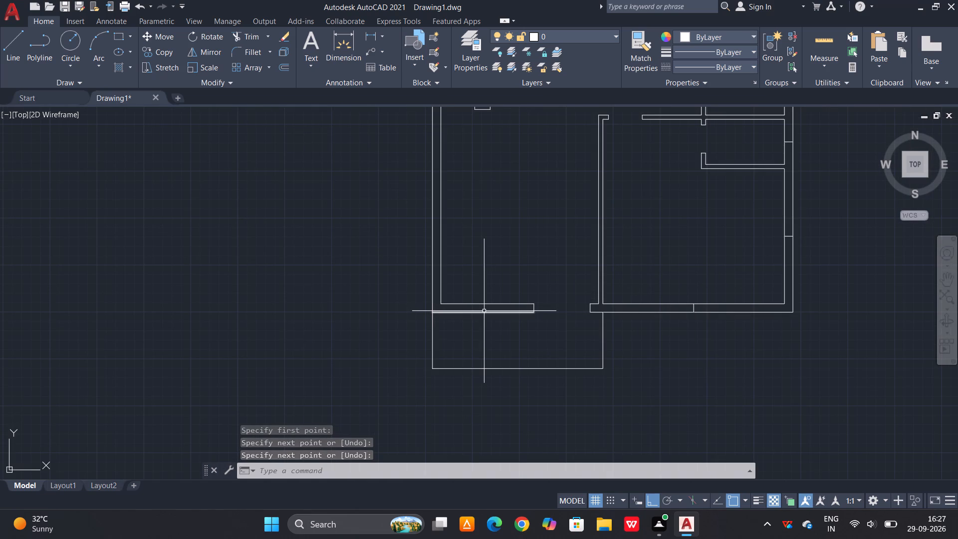
key(l)
key(space)
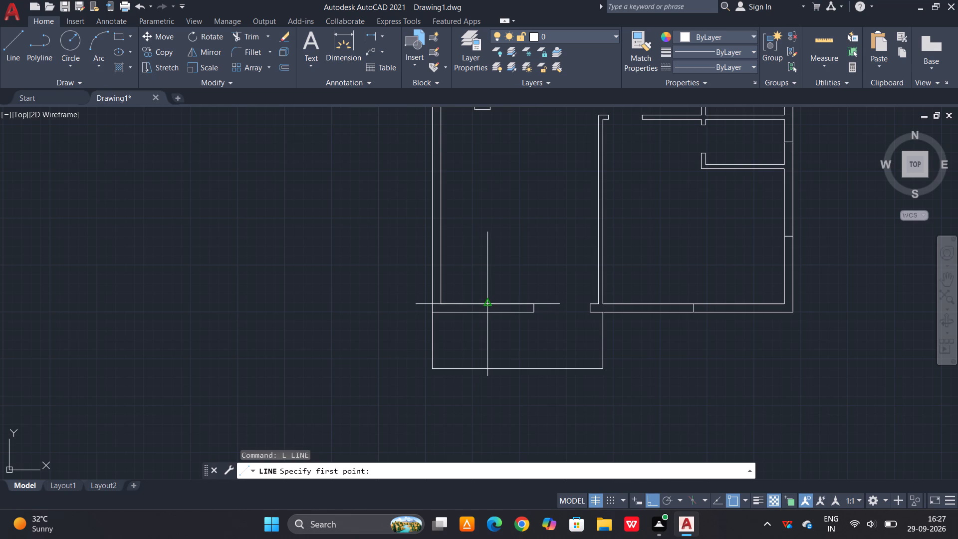
click(487, 304)
click(486, 315)
key(space)
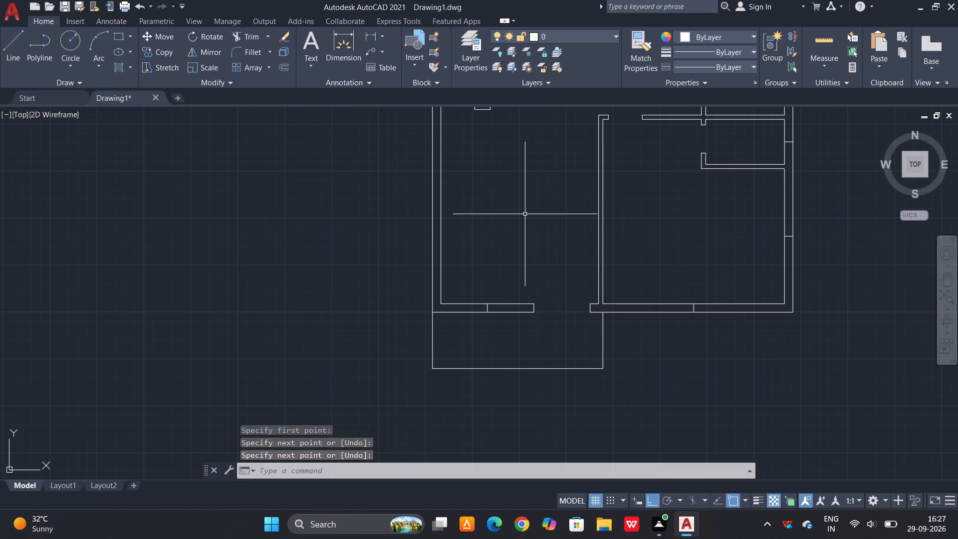
Extend the lower line of the small west room's bottom partition stub through the west exterior wall to its outer line.
middle_drag(524, 215, 529, 297)
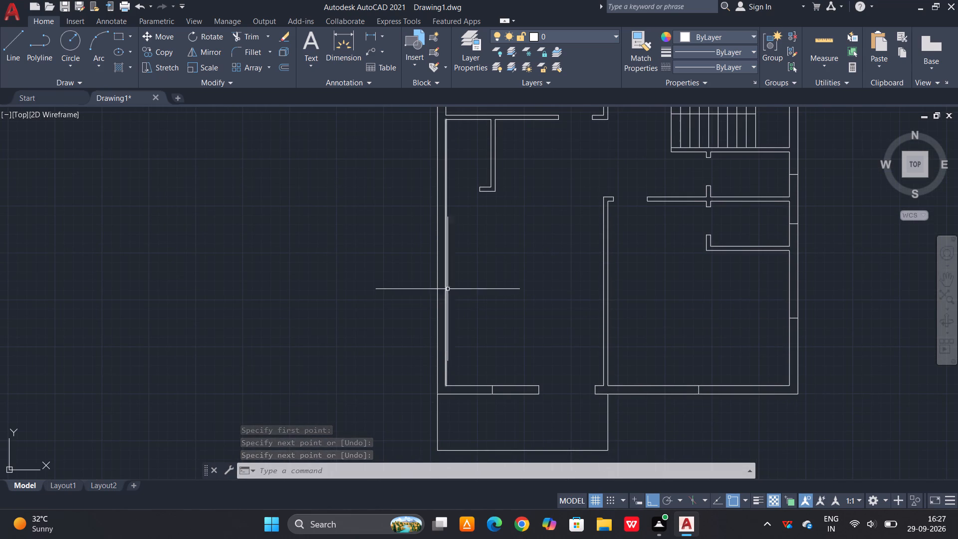
middle_drag(451, 285, 455, 305)
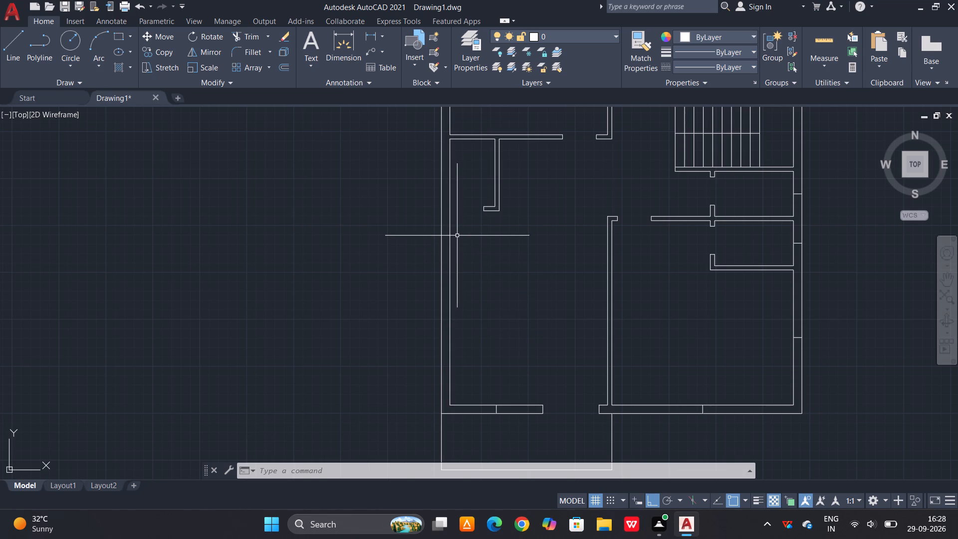
key(Escape)
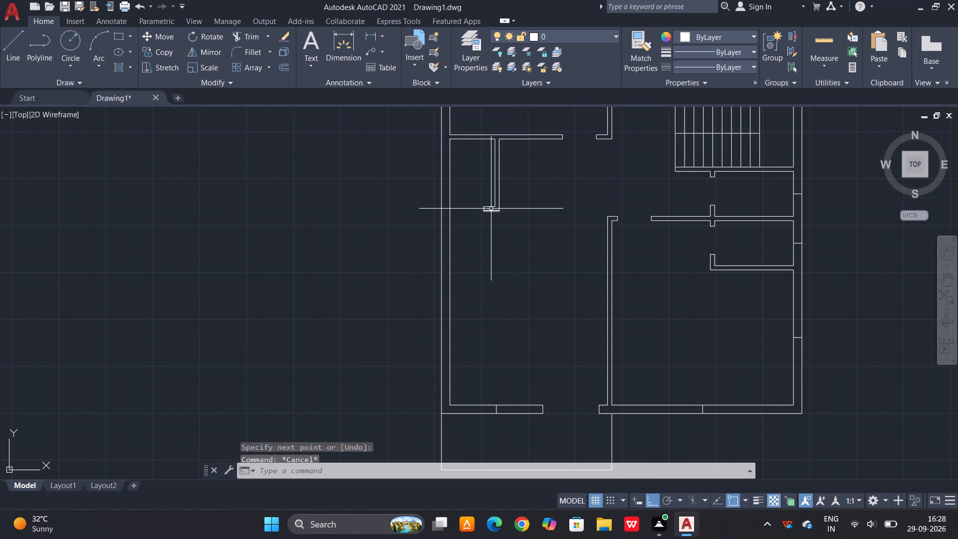
text(ex)
key(space)
key(space)
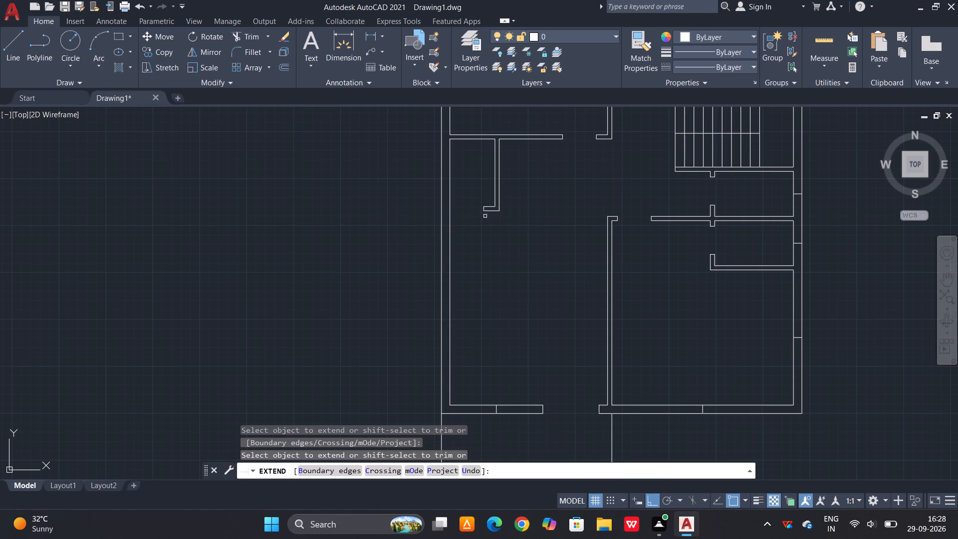
click(487, 211)
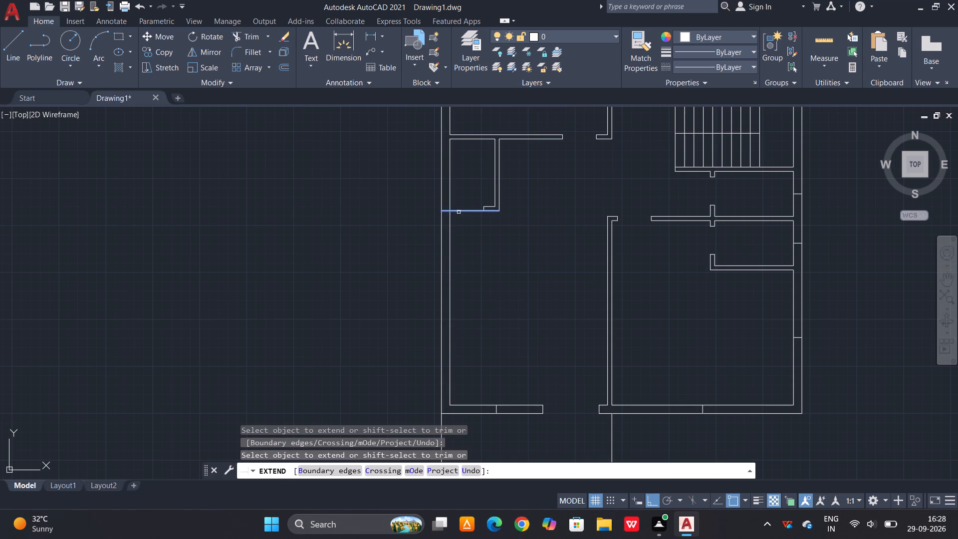
click(458, 212)
key(Escape)
Offset the extended partition line 6" downward.
key(o)
key(space)
text(6)
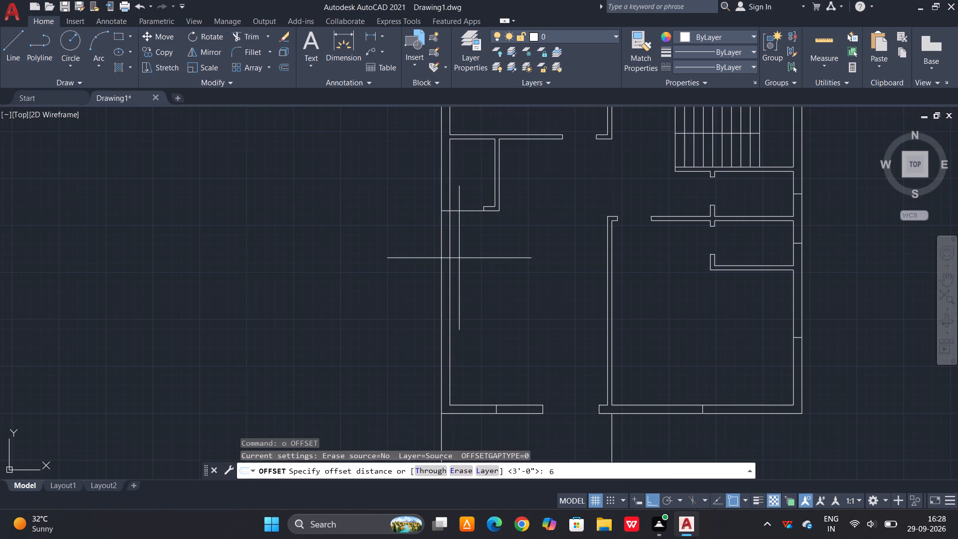
key(shift+quotedbl)
key(space)
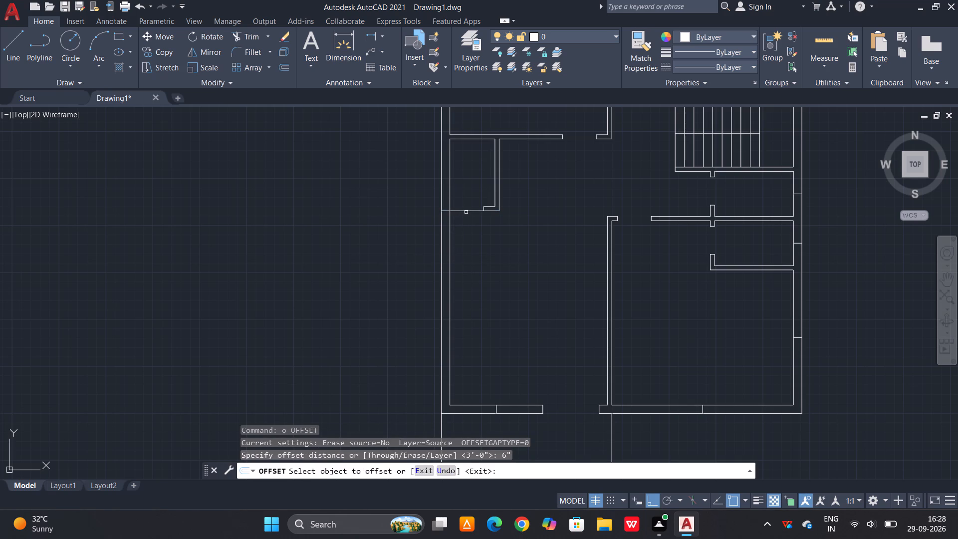
click(466, 210)
click(456, 285)
scroll(467, 219, up, 1)
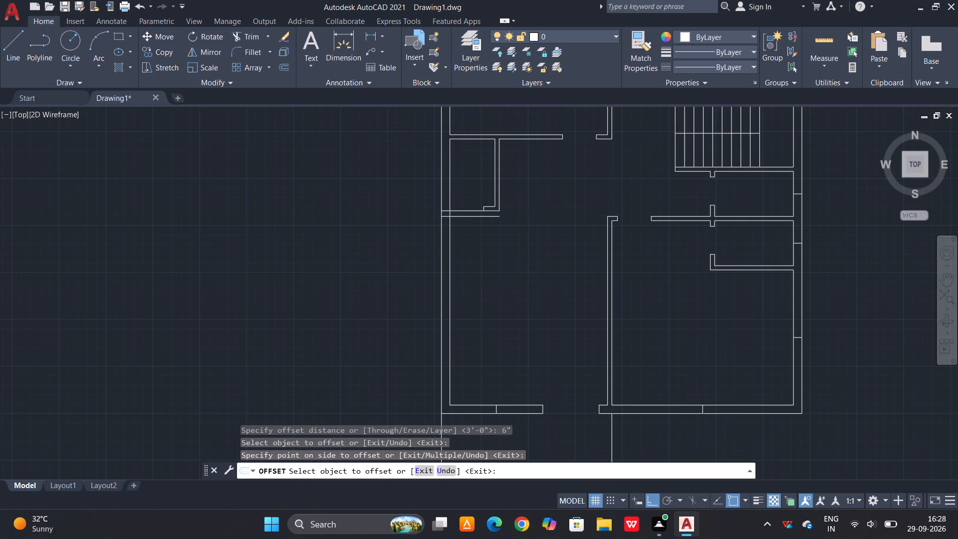
key(Escape)
Delete the 6" offset line below the extended partition line at the west exterior wall.
click(466, 212)
click(458, 224)
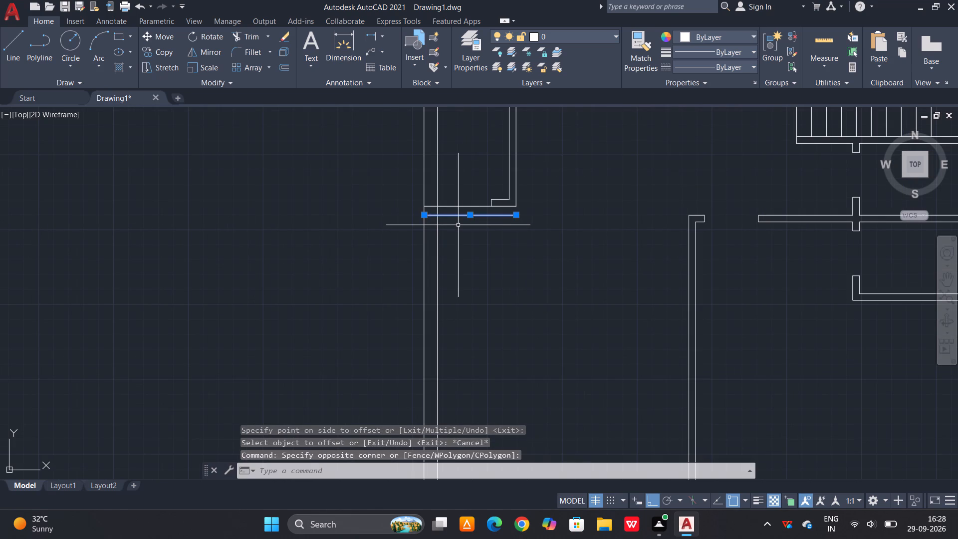
key(Delete)
key(Escape)
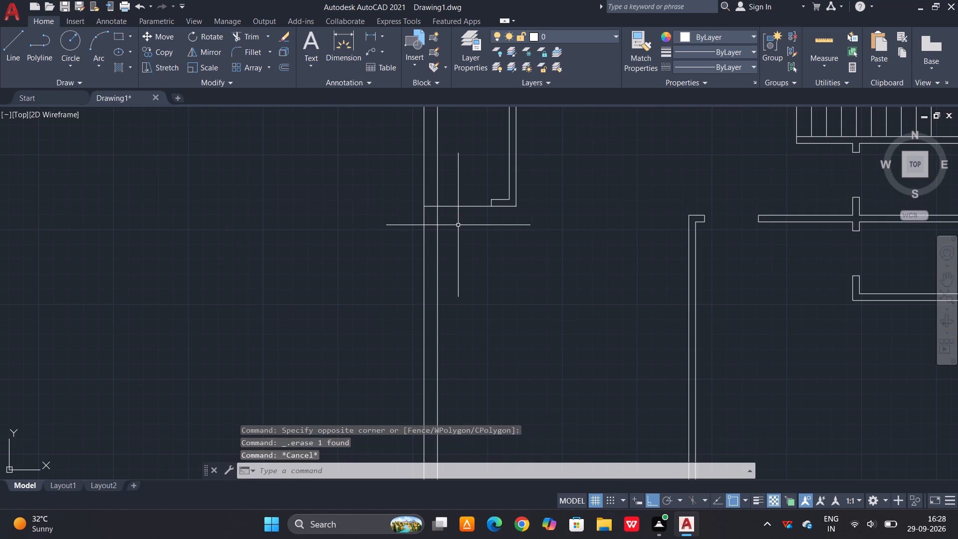
Offset the extended partition line at the west exterior wall 9" downward.
text(o 9")
key(space)
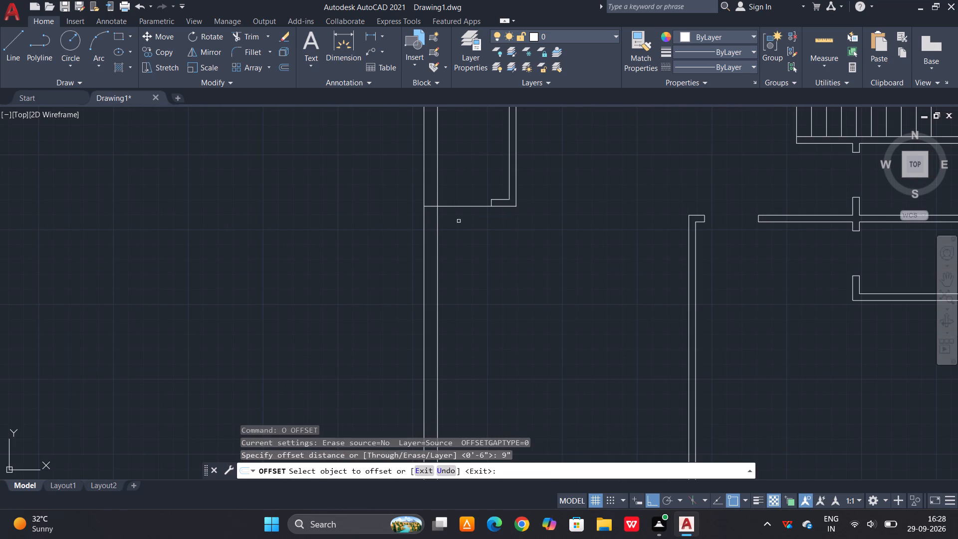
click(462, 207)
click(449, 253)
key(Escape)
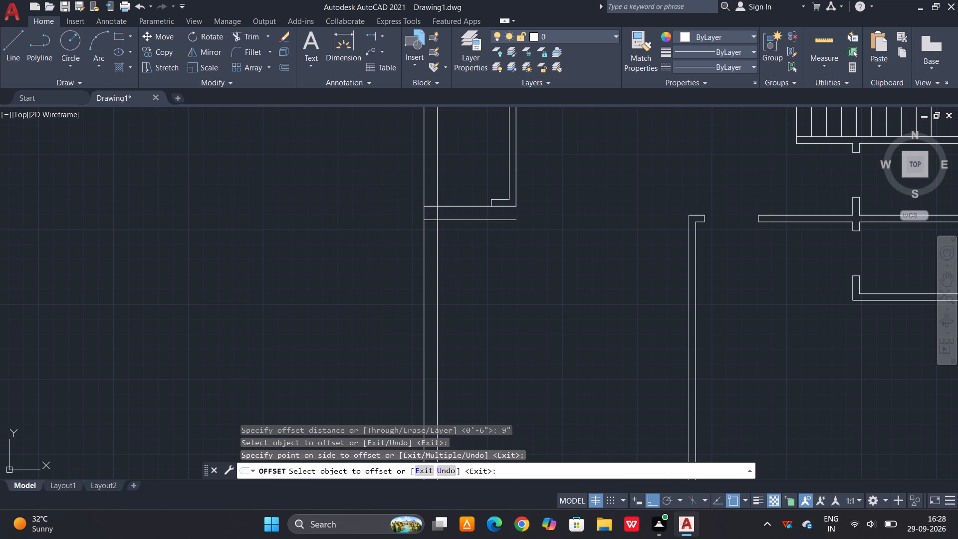
key(Escape)
key(Escape)
Trim away the extended partition line and the offset line's interior part, keeping only the lower line across the west exterior wall.
text(tr)
key(space)
key(space)
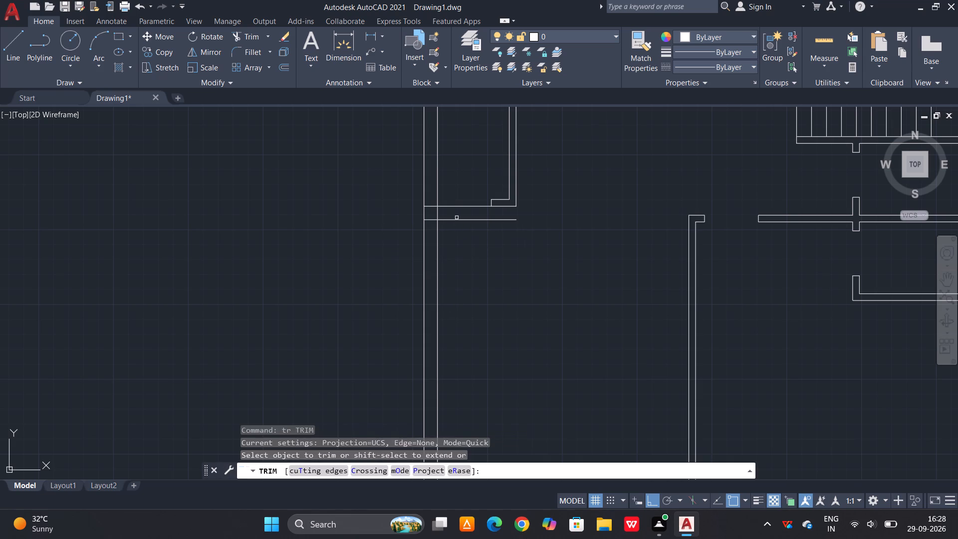
click(460, 205)
click(456, 218)
click(447, 228)
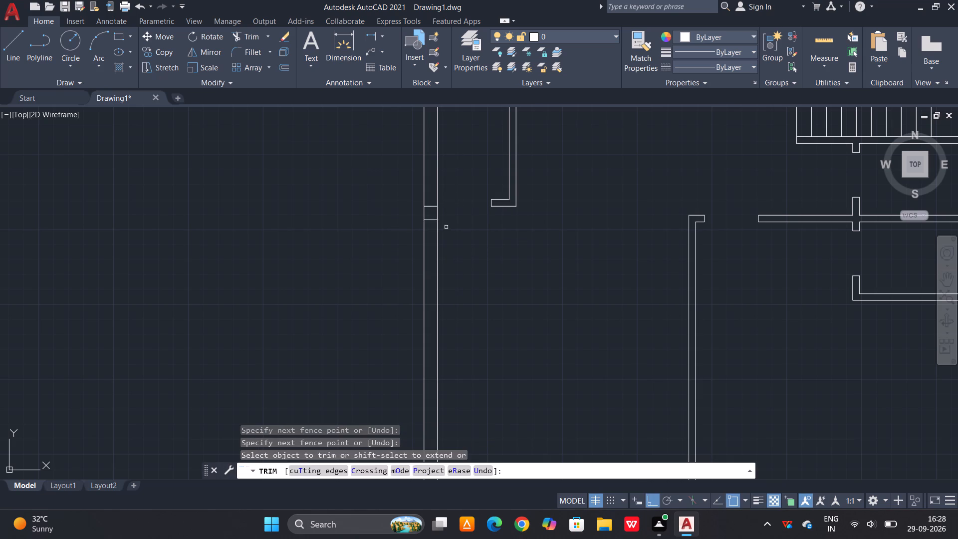
scroll(426, 197, up, 3)
click(449, 234)
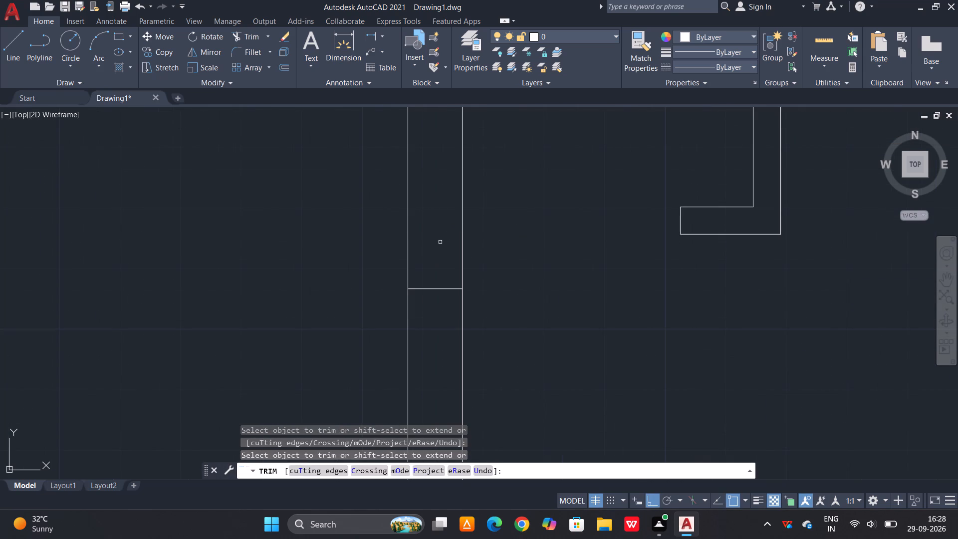
scroll(463, 226, down, 2)
key(Escape)
Offset the remaining line across the west exterior wall 5' downward.
text(o)
key(space)
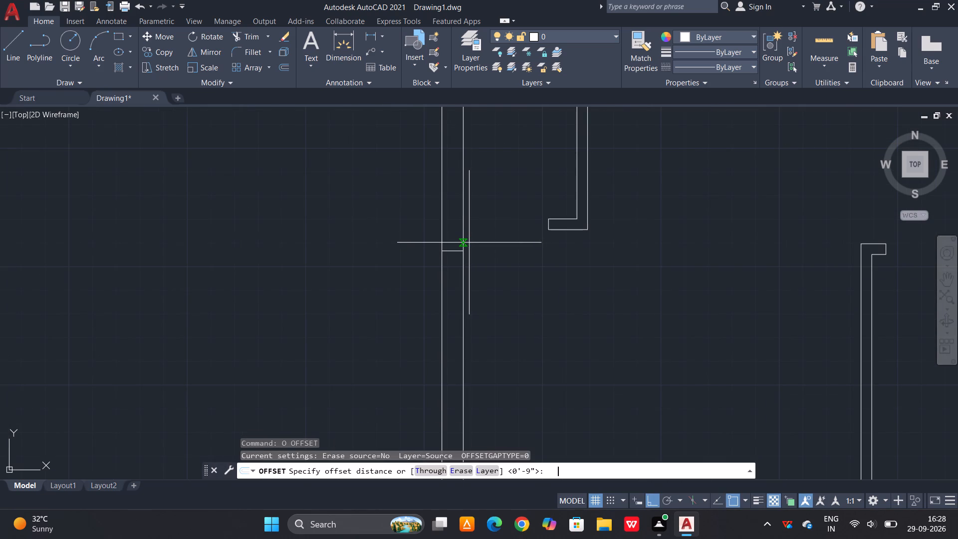
key(5)
key(apostrophe)
key(space)
click(456, 252)
drag(446, 332, 455, 323)
scroll(471, 267, down, 3)
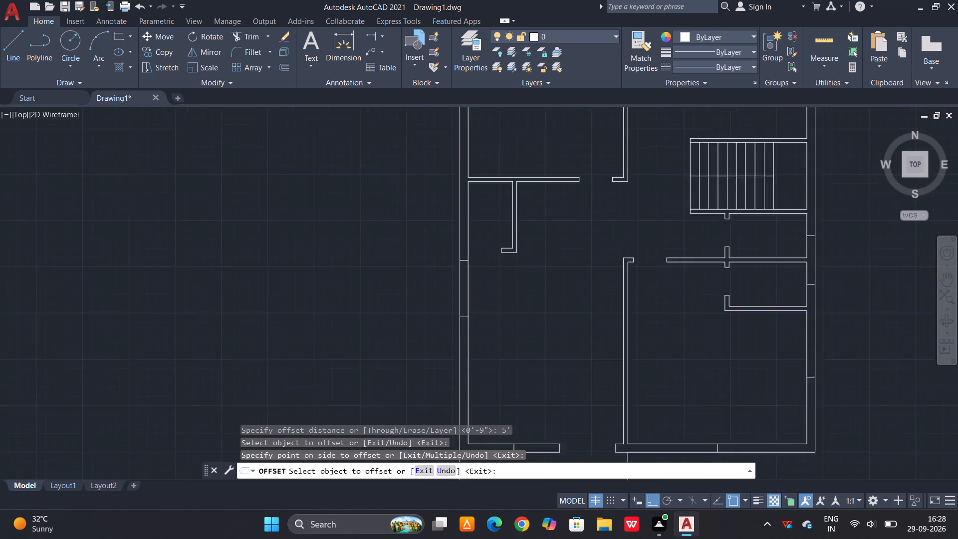
scroll(469, 347, up, 3)
key(Escape)
key(Escape)
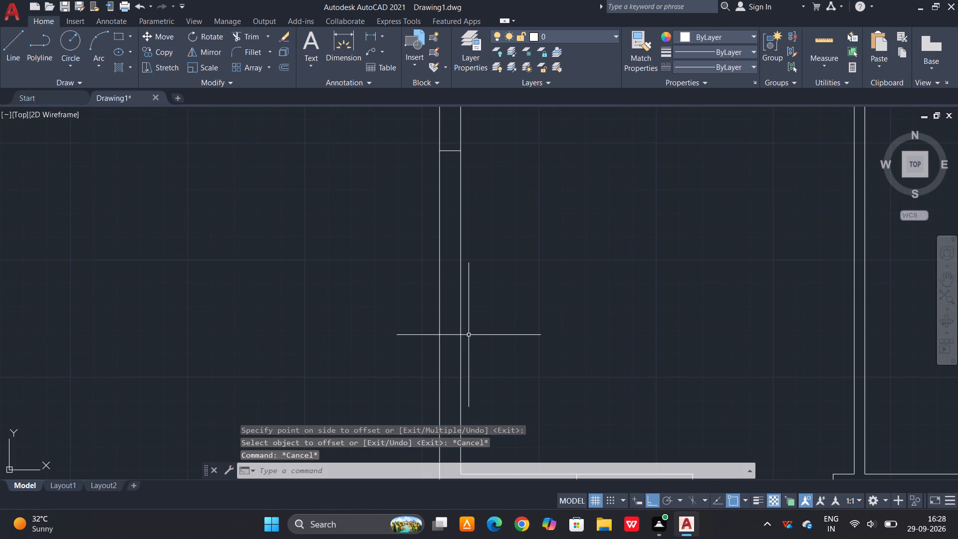
Trim the west exterior wall's inner line between the two cross lines spaced 5' apart.
key(t)
key(r)
key(space)
key(space)
scroll(476, 274, down, 1)
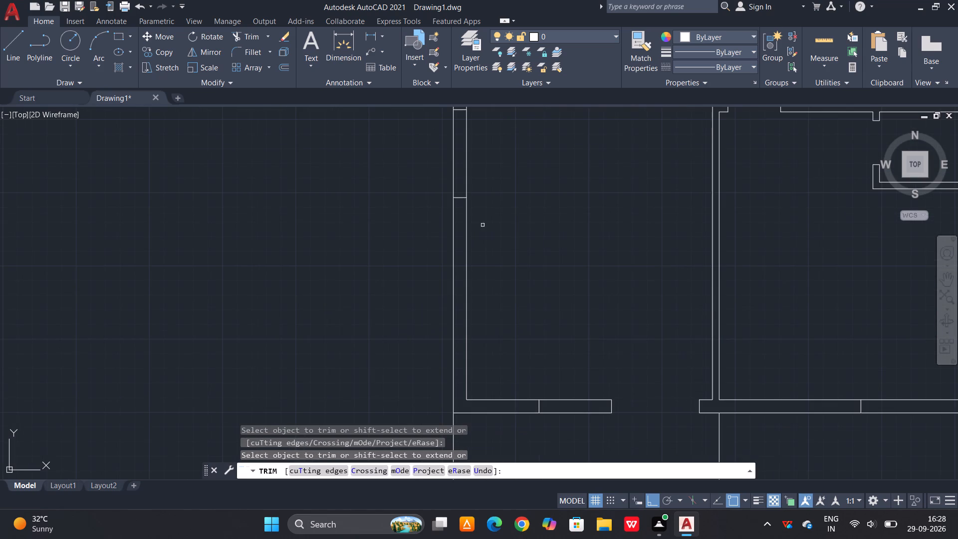
click(467, 181)
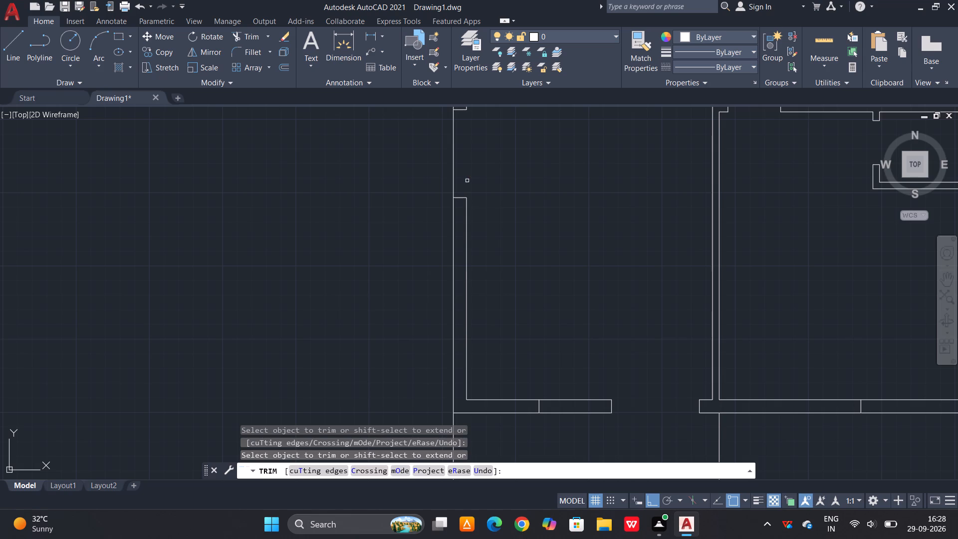
key(Escape)
Draw a line across the west exterior wall at the midpoint of the inner wall line below the trimmed gap.
key(l)
key(space)
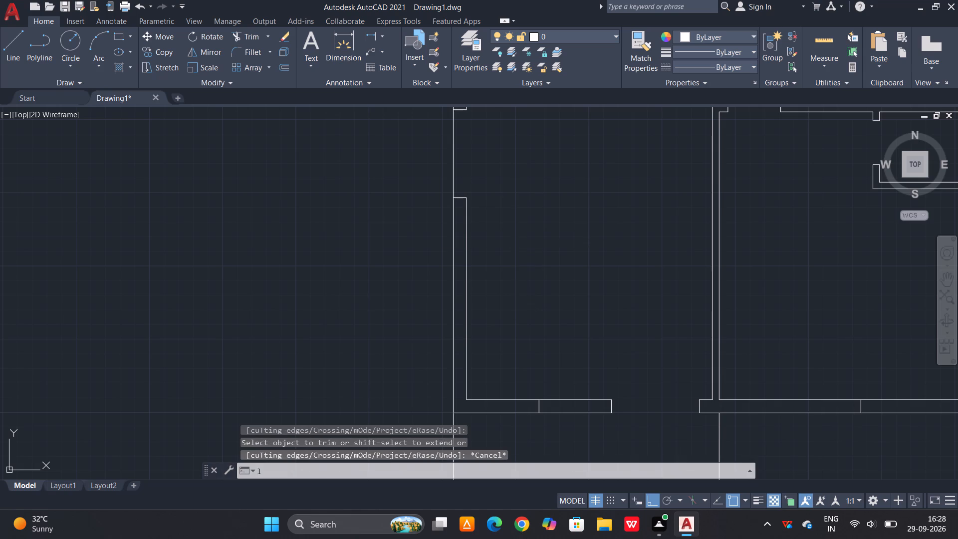
click(469, 300)
click(453, 298)
key(space)
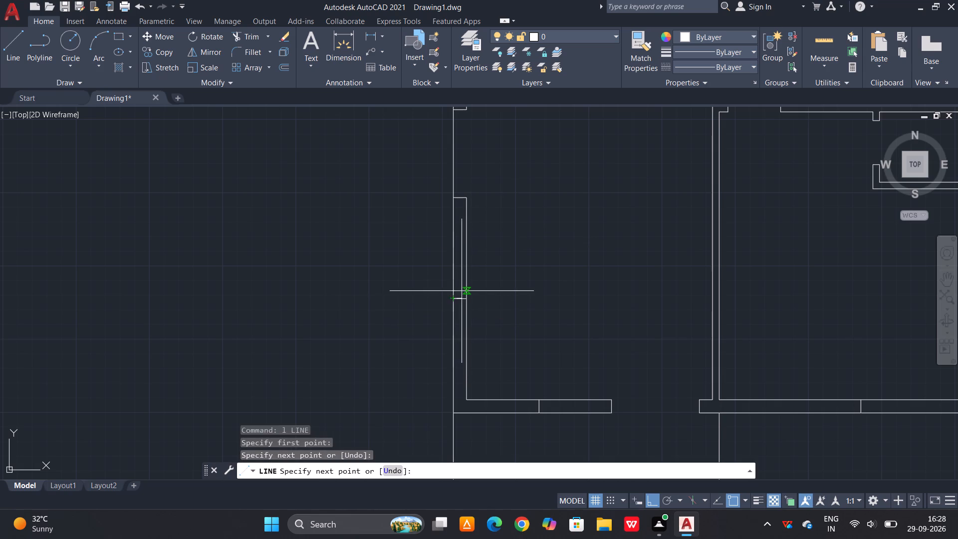
Offset the midpoint line across the lower west wall 2'6" both upward and downward.
key(o)
key(space)
key(2)
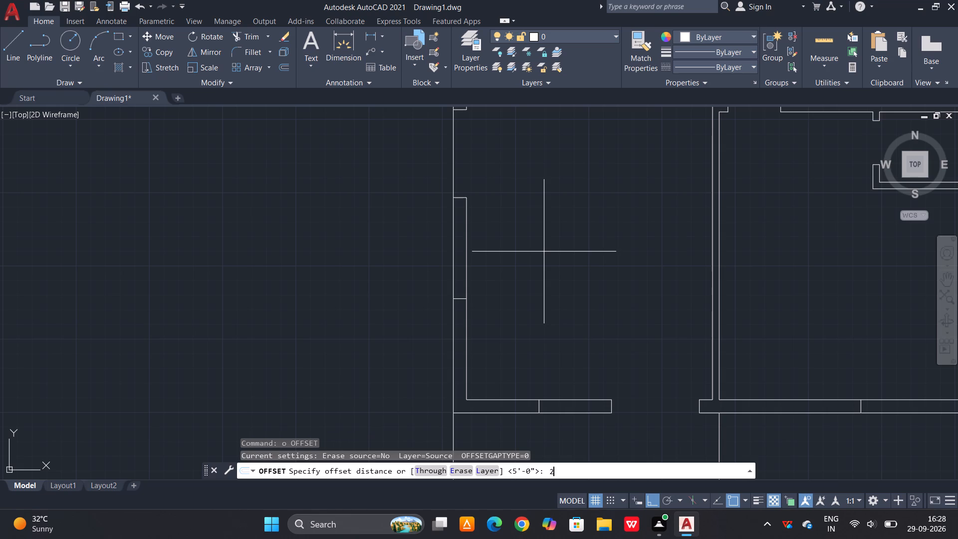
key(apostrophe)
key(6)
key(shift+quotedbl)
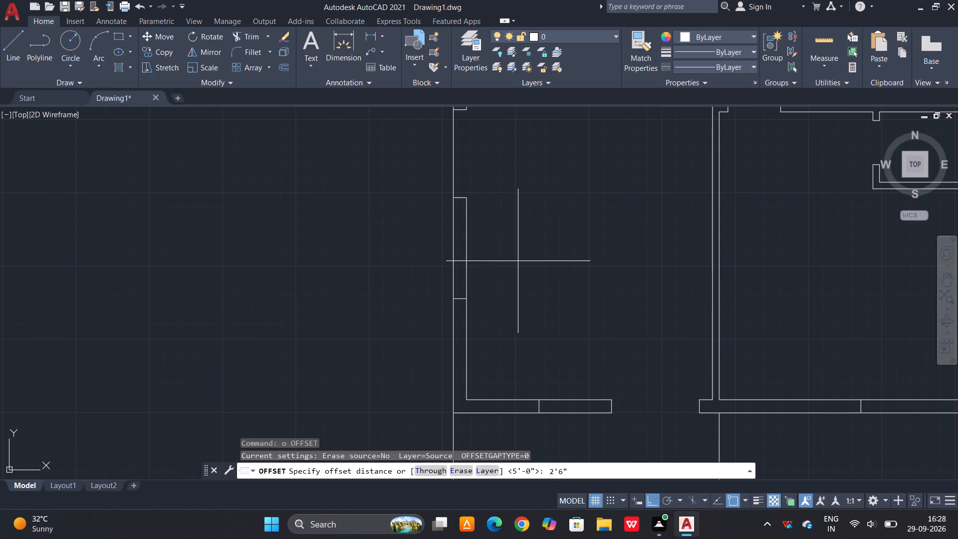
key(space)
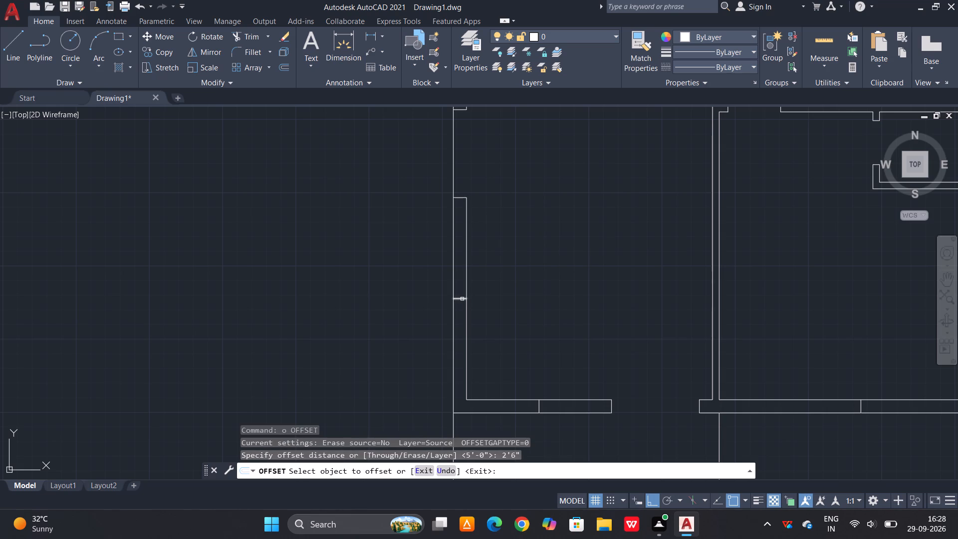
click(462, 299)
click(462, 257)
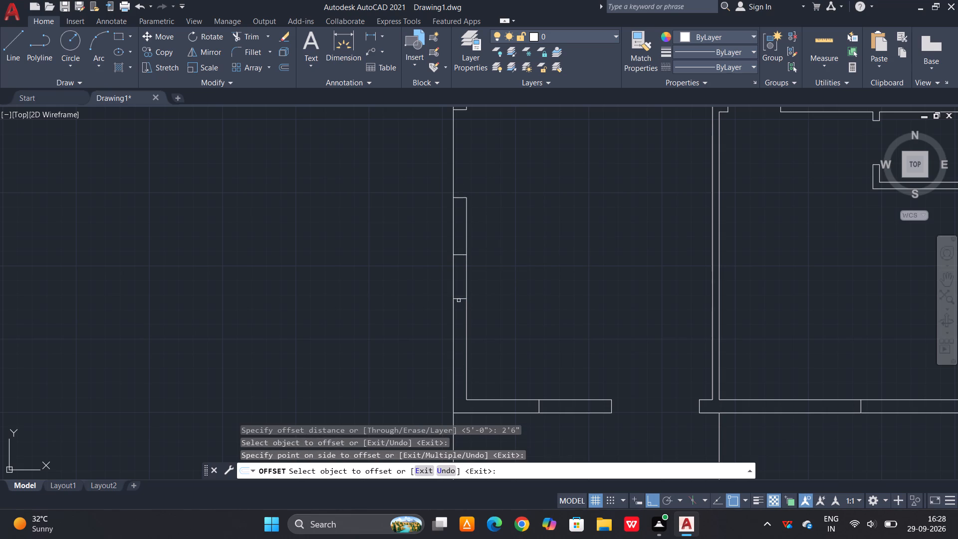
click(462, 298)
click(455, 341)
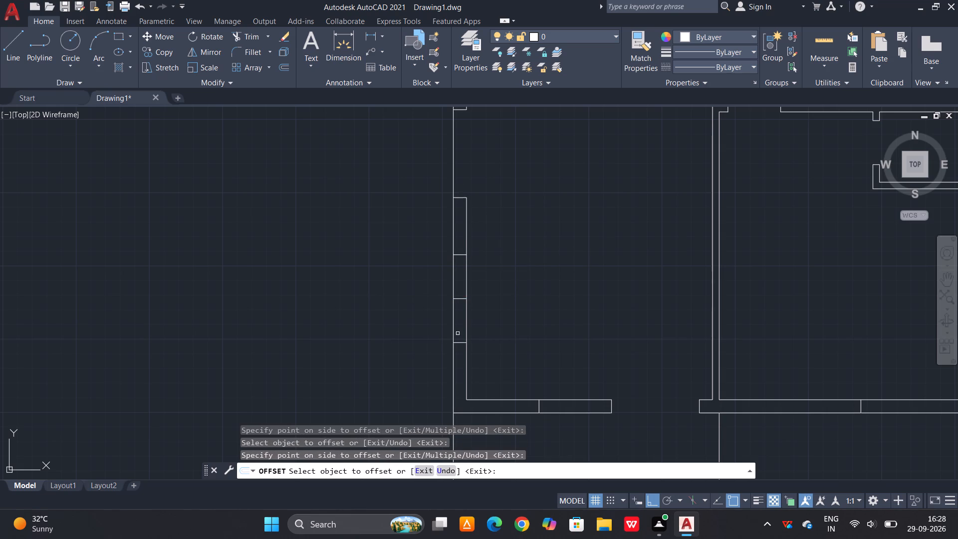
scroll(461, 306, up, 2)
key(Escape)
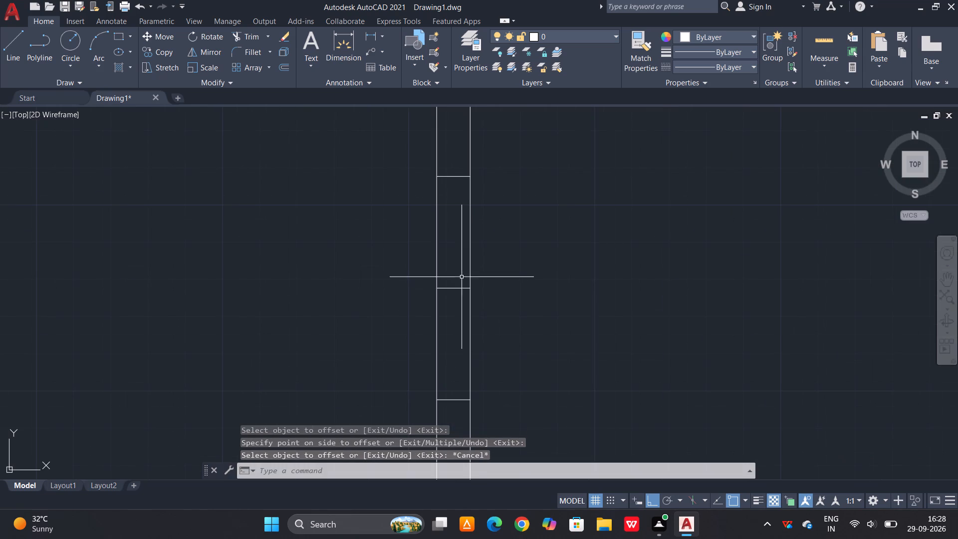
Delete the midpoint line between the two 2'6" offset lines in the lower west wall.
click(462, 277)
click(452, 298)
key(Delete)
Move the two 2'6" offset lines together a short distance straight down along the west exterior wall.
scroll(473, 284, down, 2)
click(466, 236)
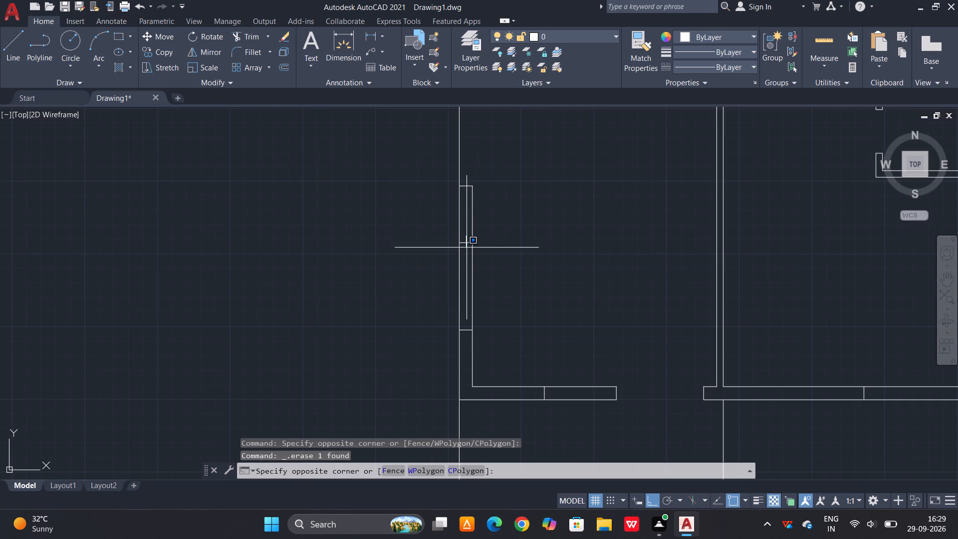
click(462, 335)
scroll(464, 331, up, 1)
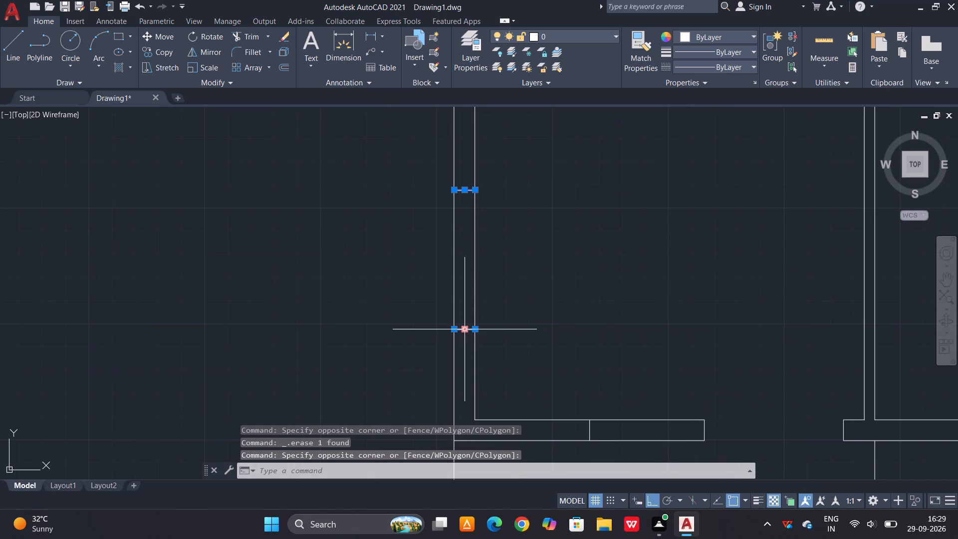
key(m)
key(space)
click(473, 327)
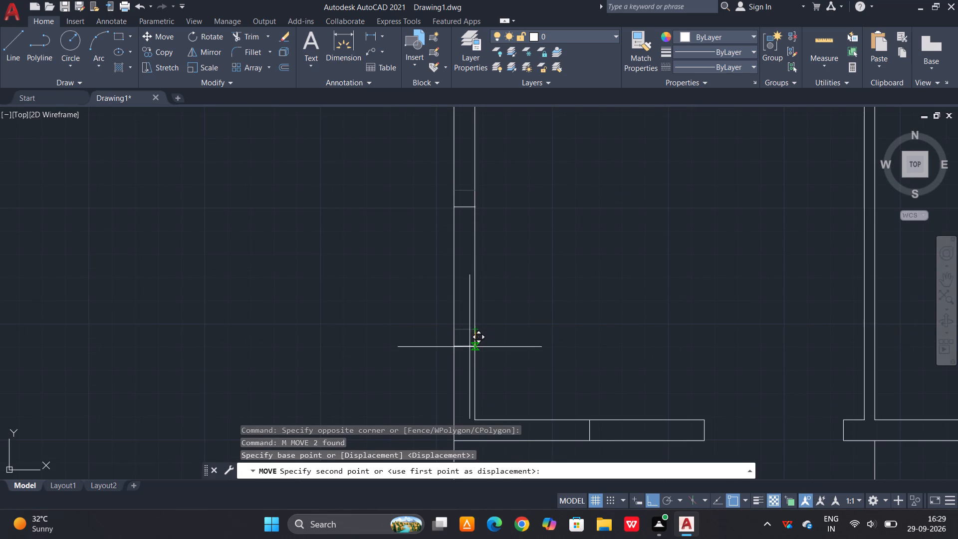
click(473, 347)
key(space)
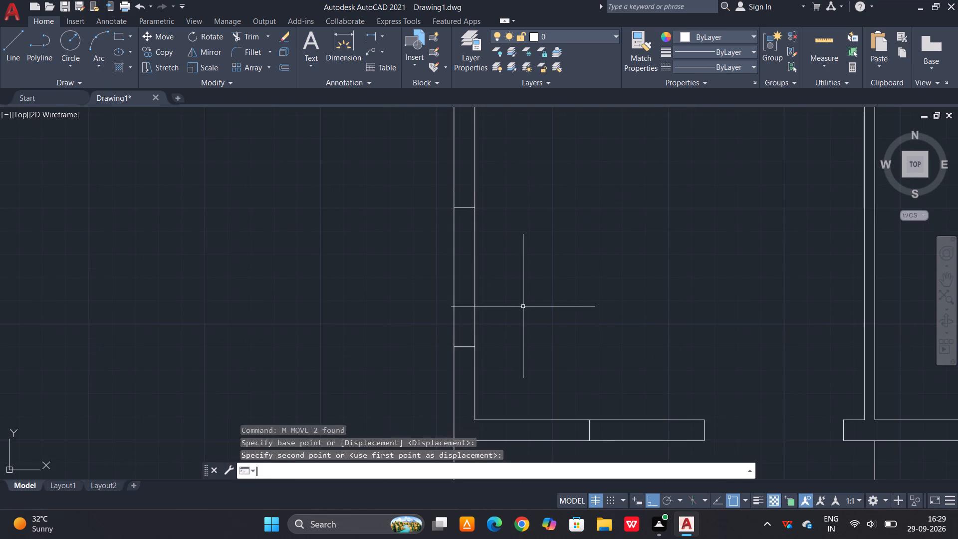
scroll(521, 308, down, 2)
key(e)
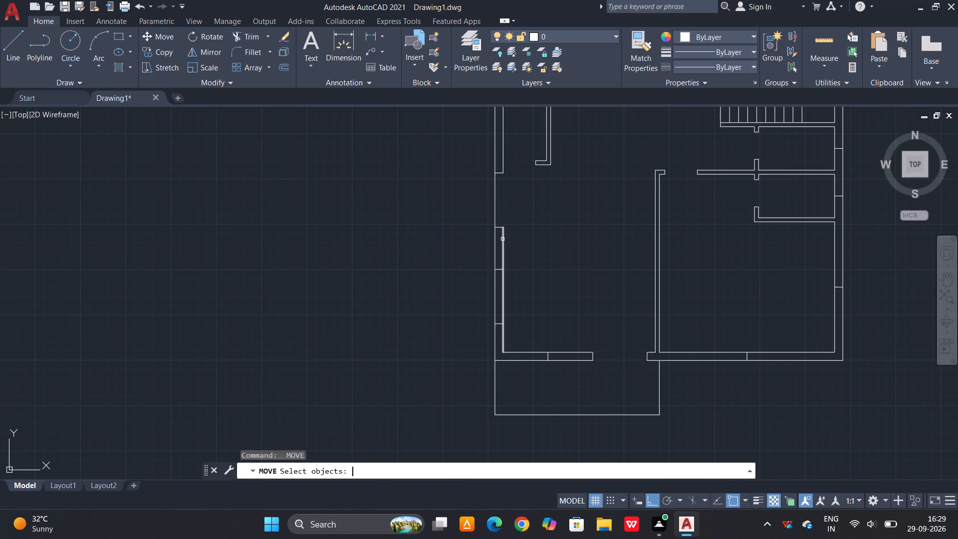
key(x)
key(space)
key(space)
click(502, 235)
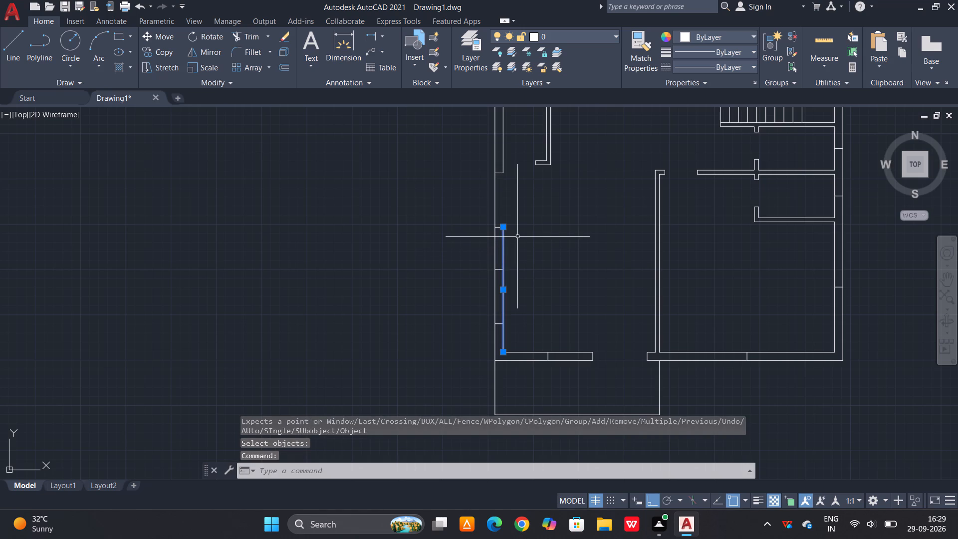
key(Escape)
Extend the west wall's lower inner line upward to close the trimmed gap.
text(ex)
key(space)
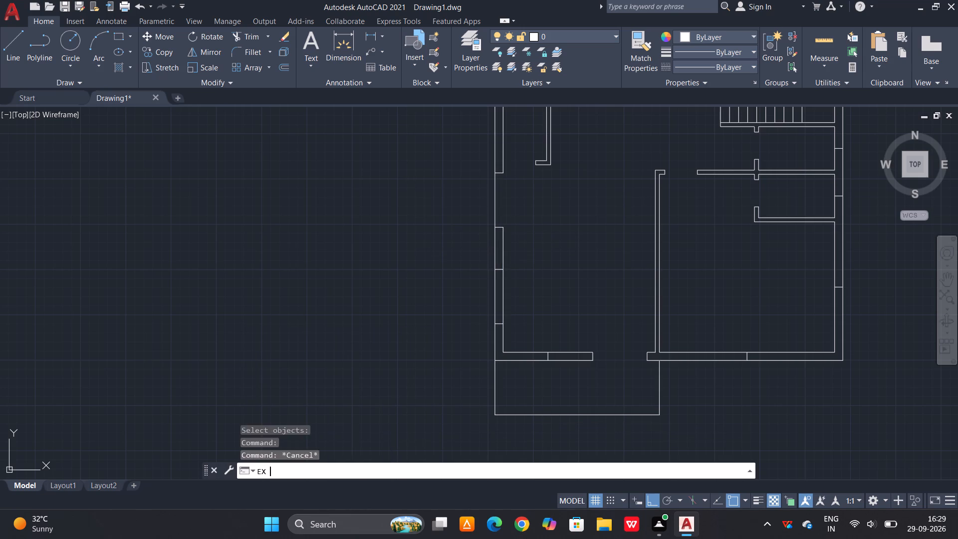
key(space)
click(502, 242)
scroll(517, 269, down, 2)
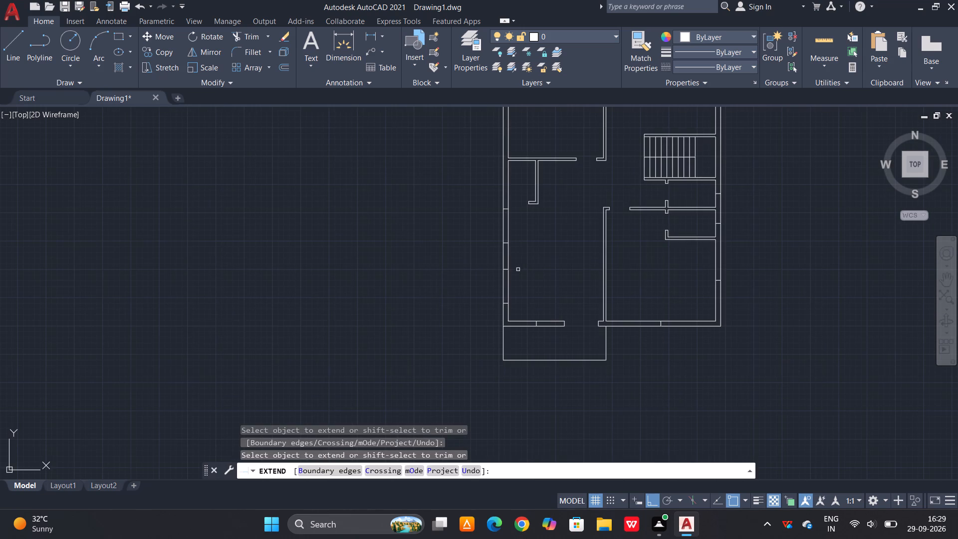
middle_drag(514, 217, 496, 347)
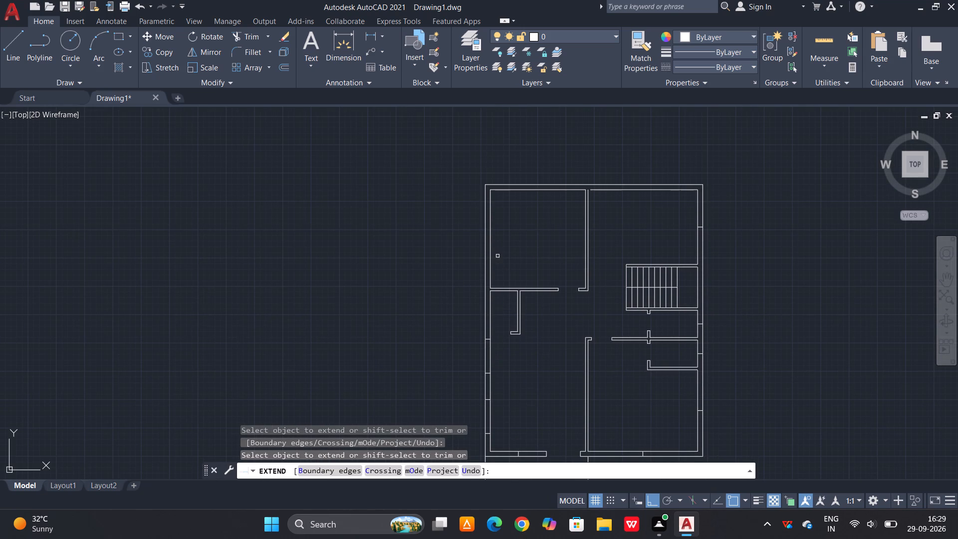
middle_drag(499, 237, 499, 261)
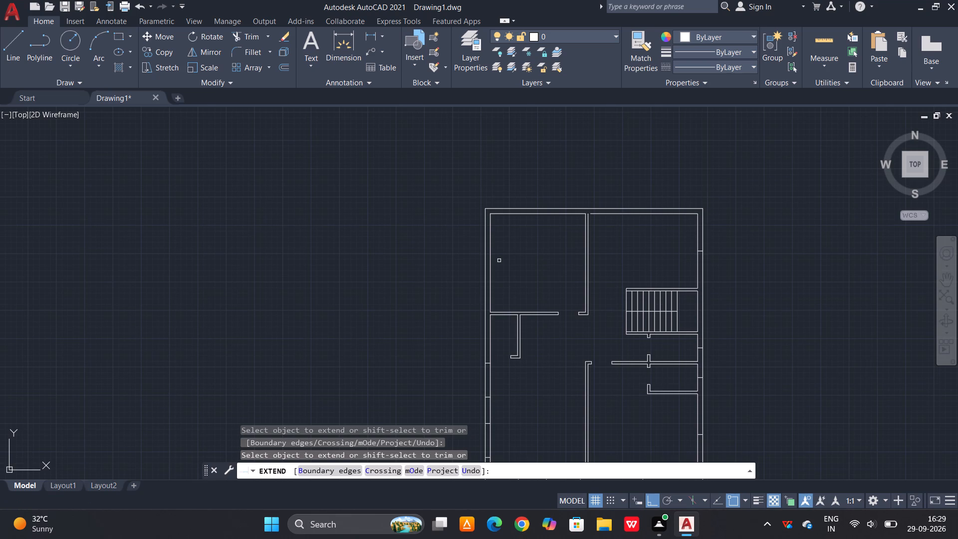
key(Escape)
Draw a line across the west exterior wall at the midpoint of the northwest room's inner wall line.
text(l)
key(space)
scroll(486, 251, up, 2)
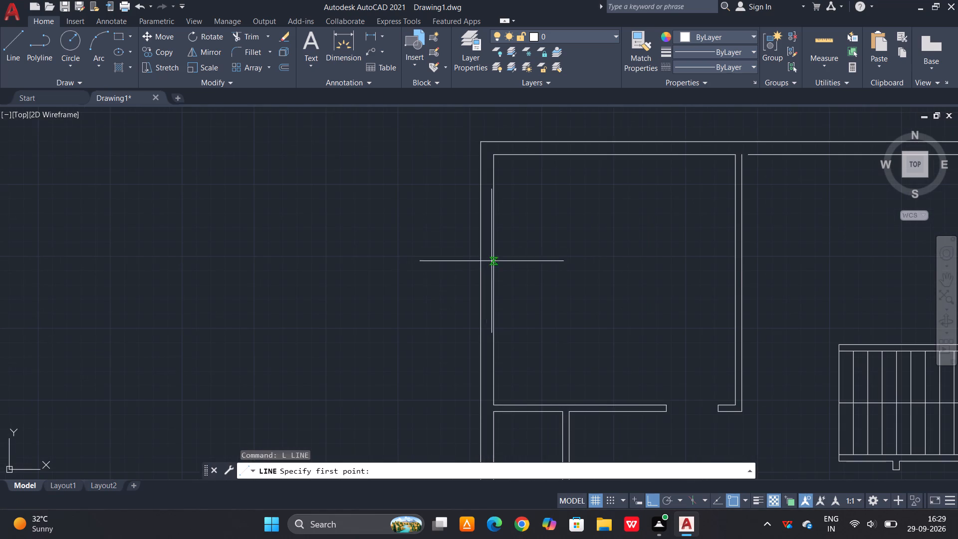
click(494, 279)
click(479, 280)
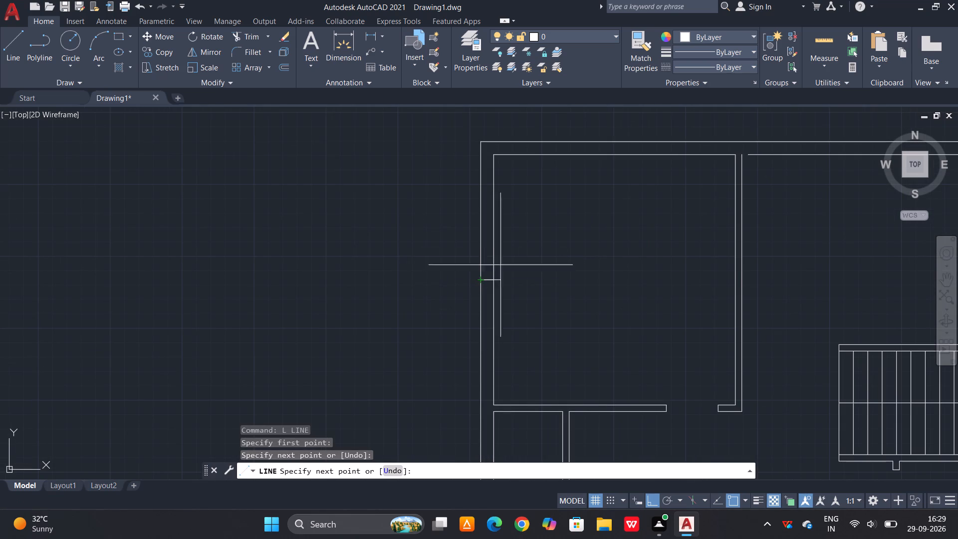
key(space)
Draw a line across the north exterior wall at the midpoint of the northwest room's inner wall line.
key(space)
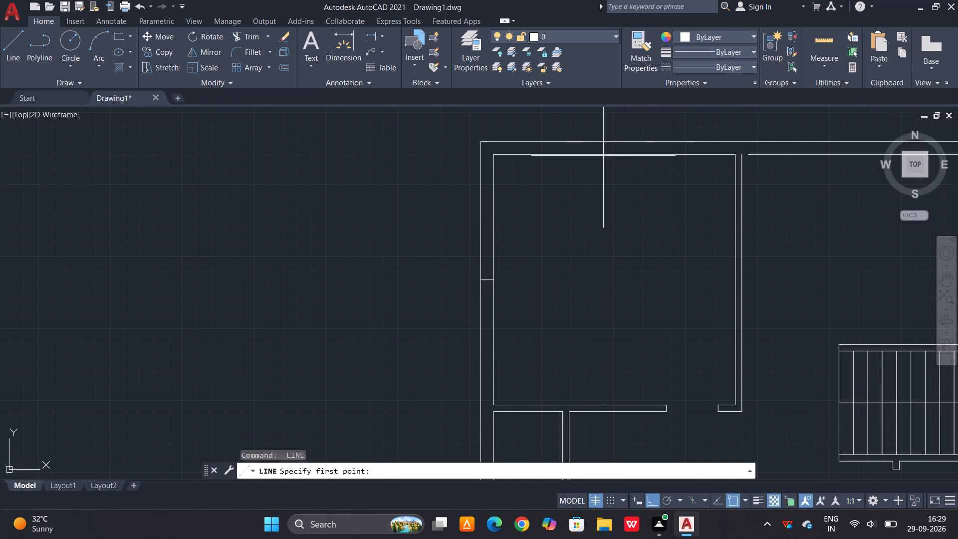
click(615, 153)
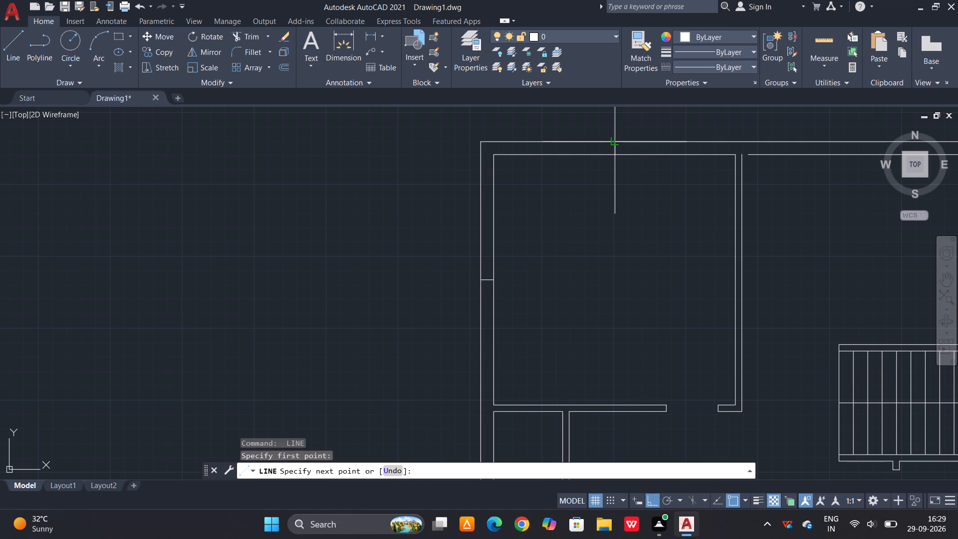
click(612, 140)
key(space)
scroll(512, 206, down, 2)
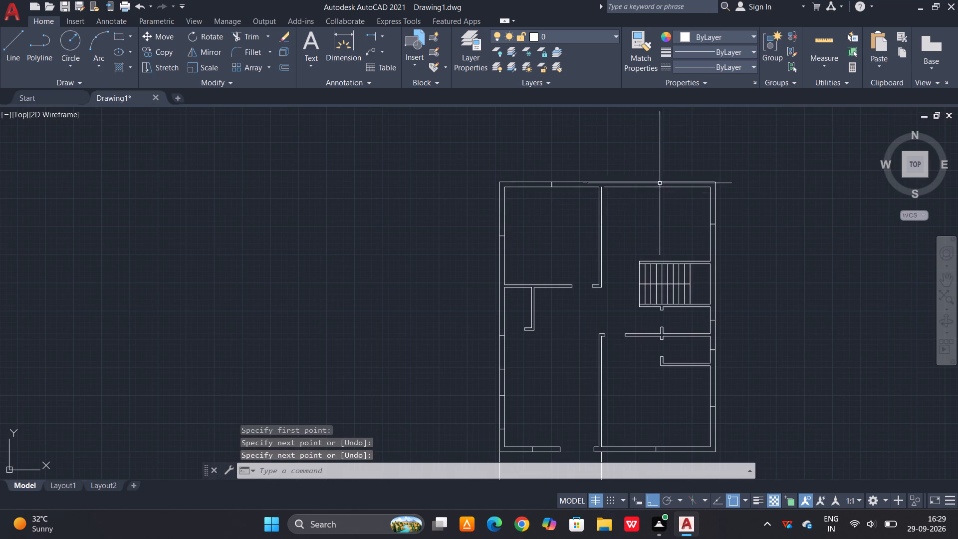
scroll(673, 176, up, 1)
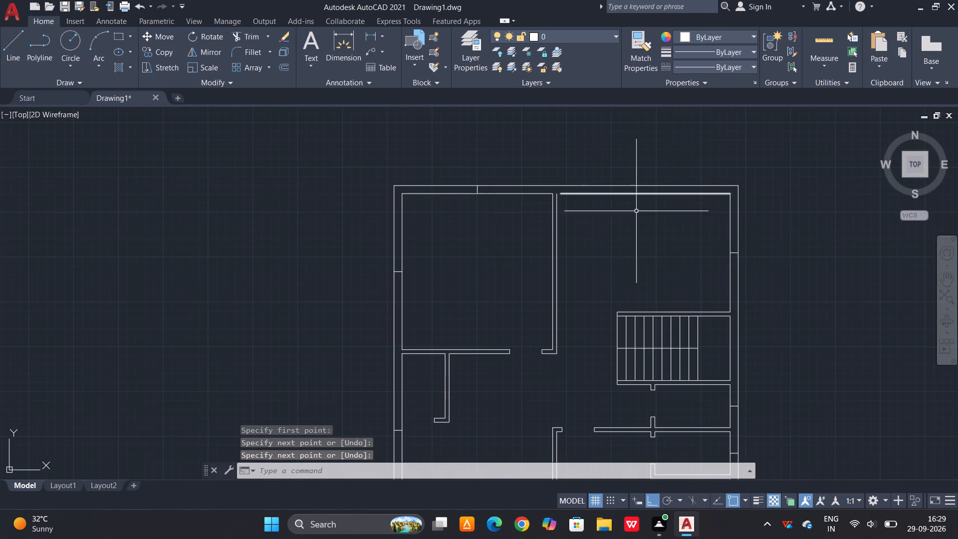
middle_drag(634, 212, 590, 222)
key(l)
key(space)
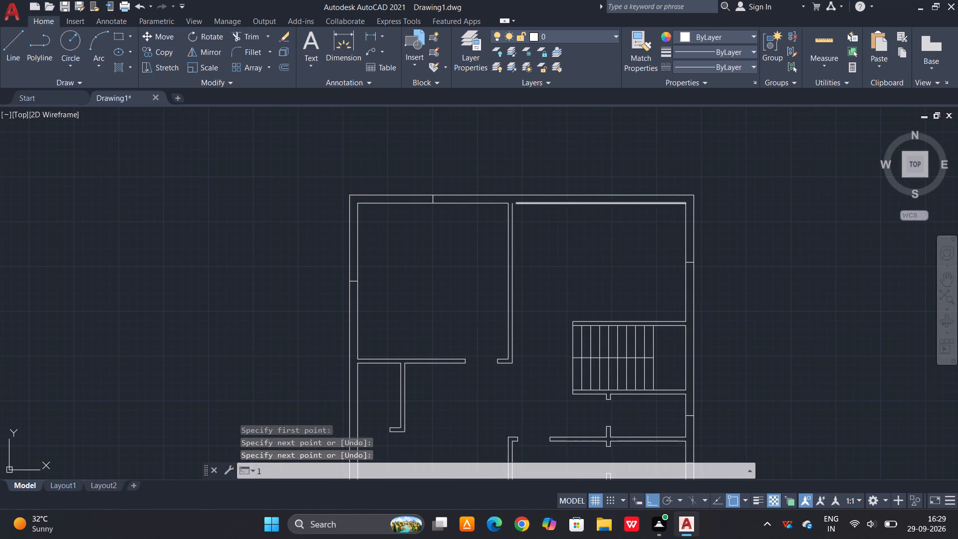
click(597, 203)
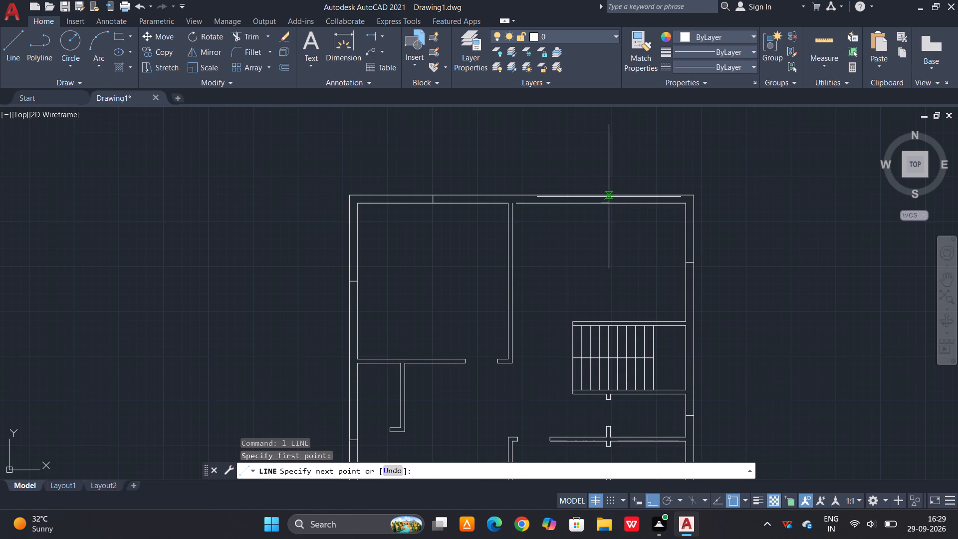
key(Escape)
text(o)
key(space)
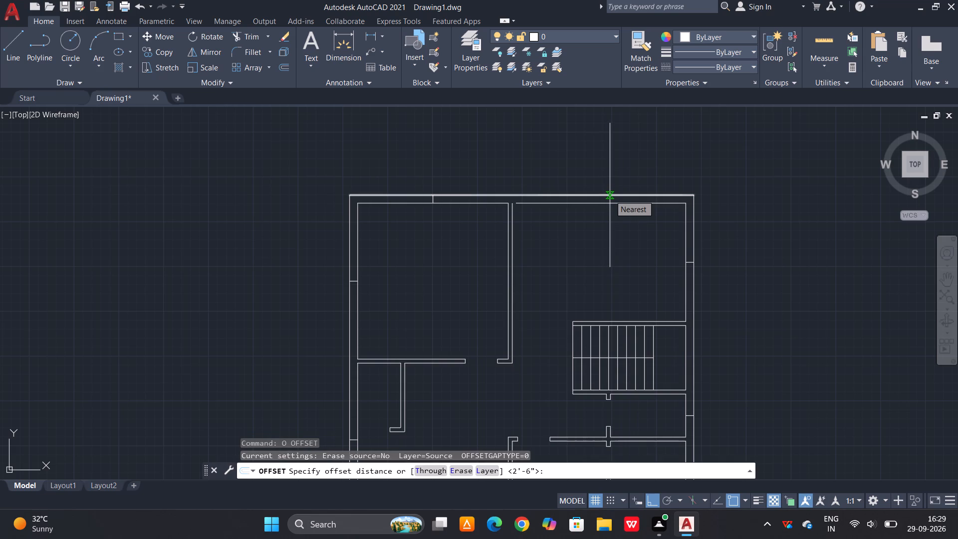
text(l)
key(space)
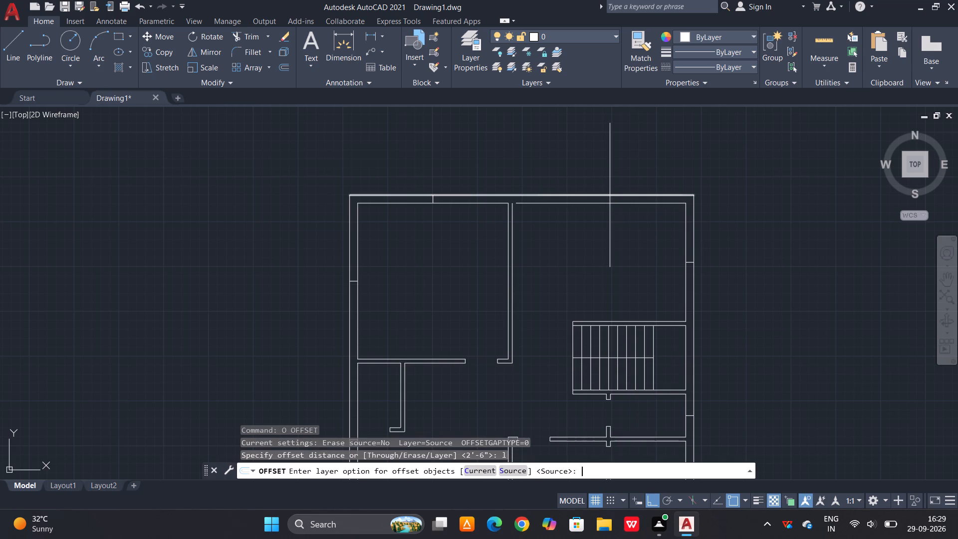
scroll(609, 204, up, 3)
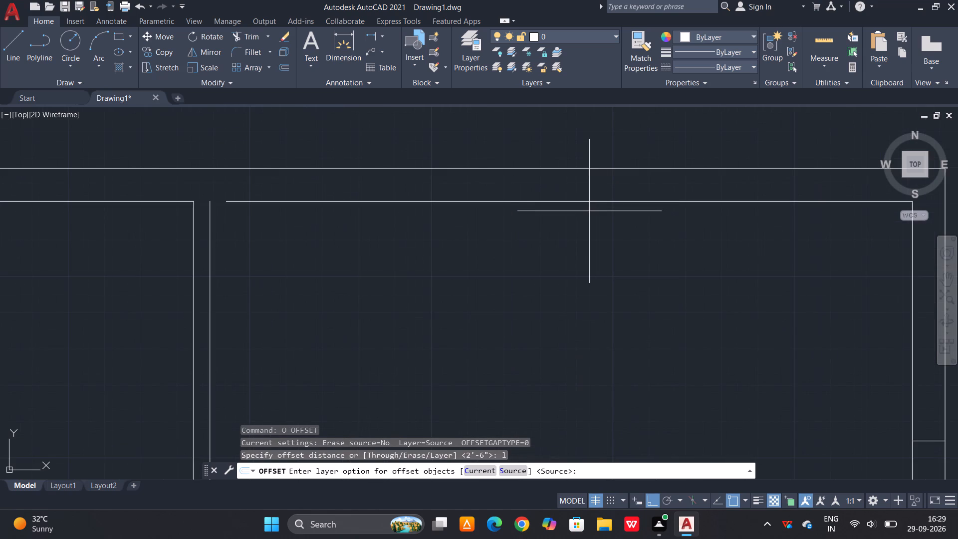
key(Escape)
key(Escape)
Draw a line across the north exterior wall at the midpoint of the northeast room's inner wall line.
key(l)
key(space)
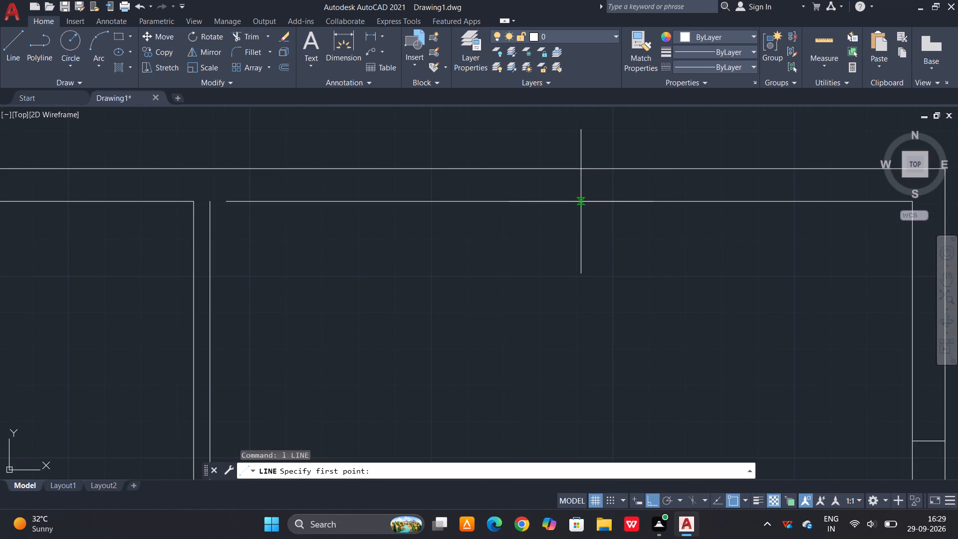
click(571, 203)
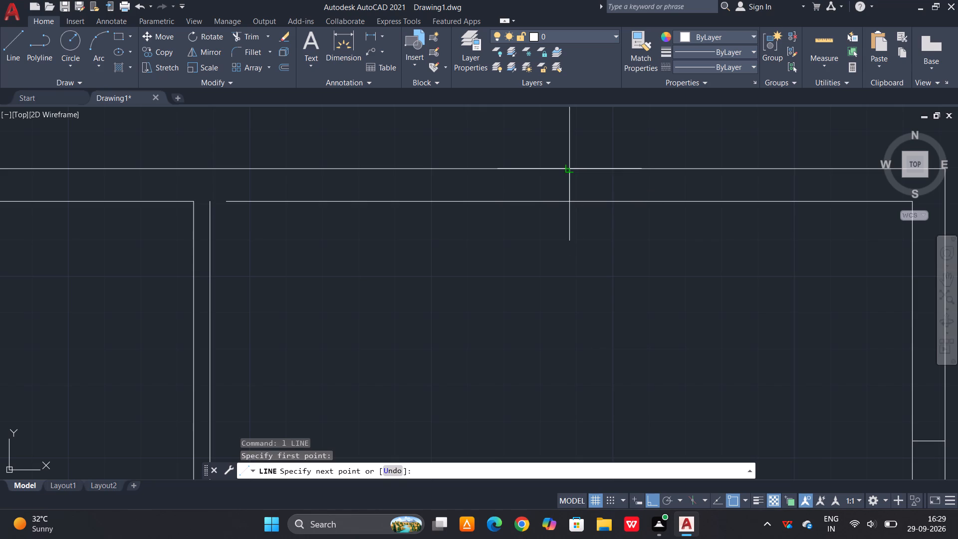
click(571, 171)
key(space)
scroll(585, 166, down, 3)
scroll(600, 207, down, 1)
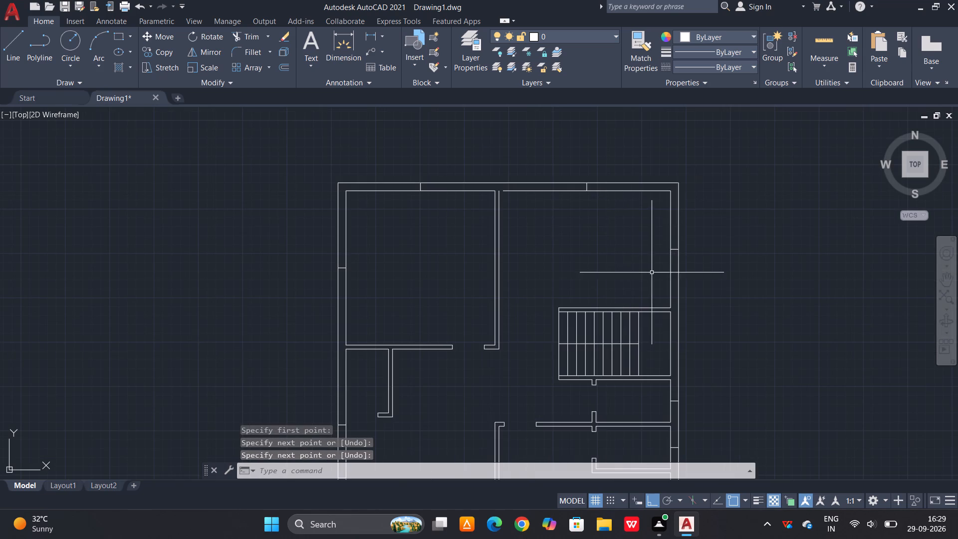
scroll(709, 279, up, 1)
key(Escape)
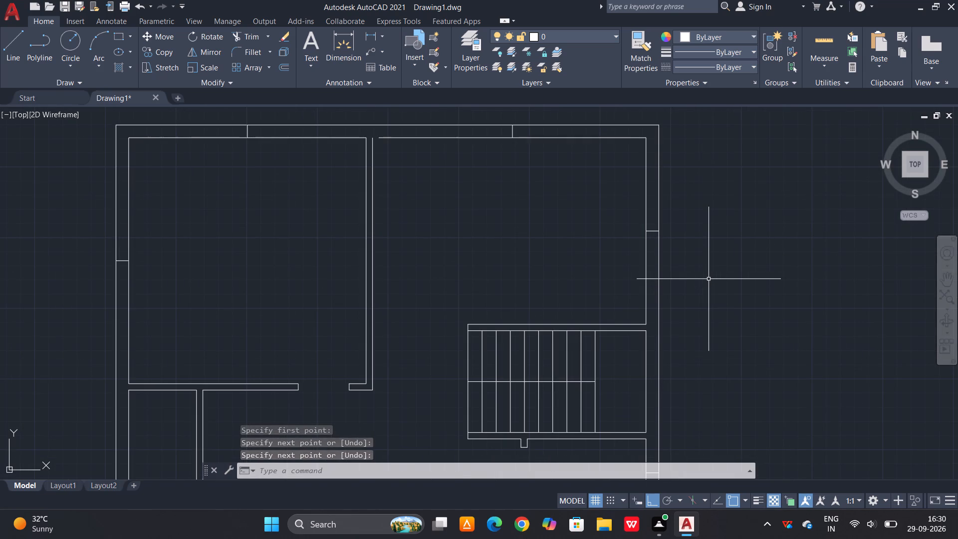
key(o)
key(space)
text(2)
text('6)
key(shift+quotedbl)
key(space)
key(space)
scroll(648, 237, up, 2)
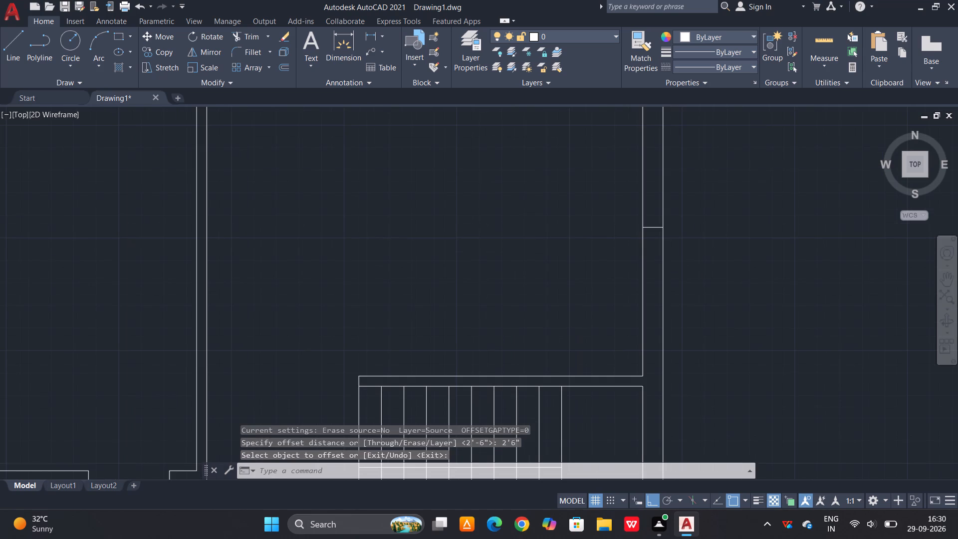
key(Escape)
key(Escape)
Offset the midpoint line in the northeast room's east exterior wall by 2'6" to both its north and south sides.
key(o)
key(space)
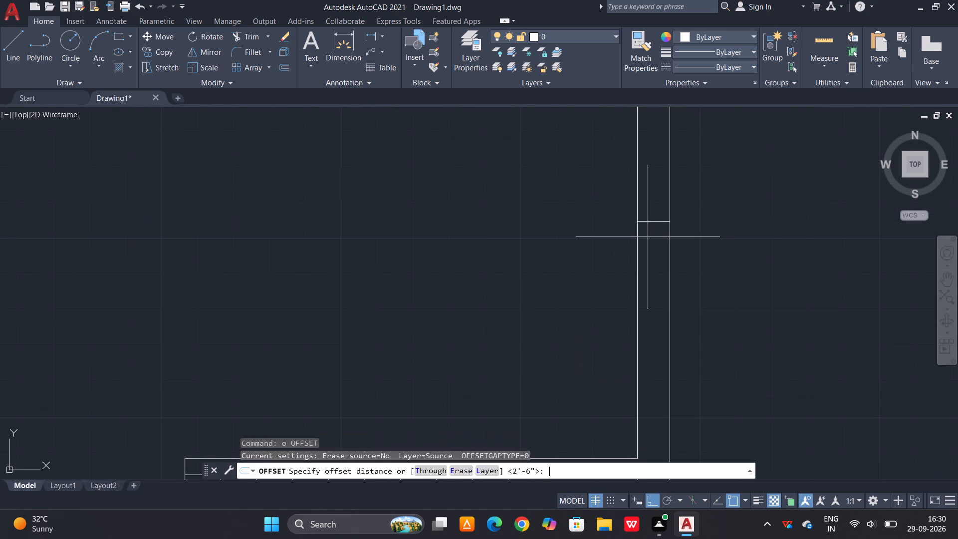
text(2')
text(6")
key(space)
middle_drag(647, 237, 637, 308)
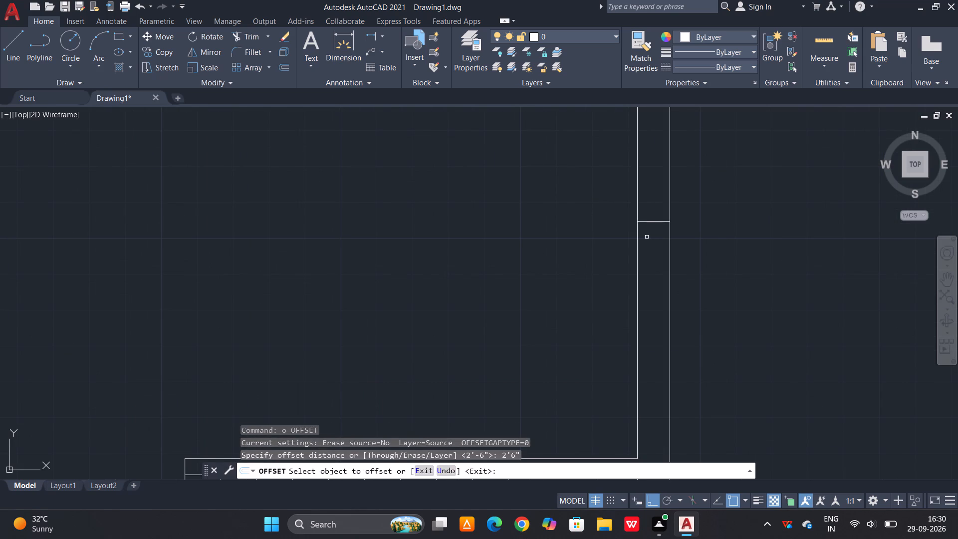
click(658, 223)
click(659, 190)
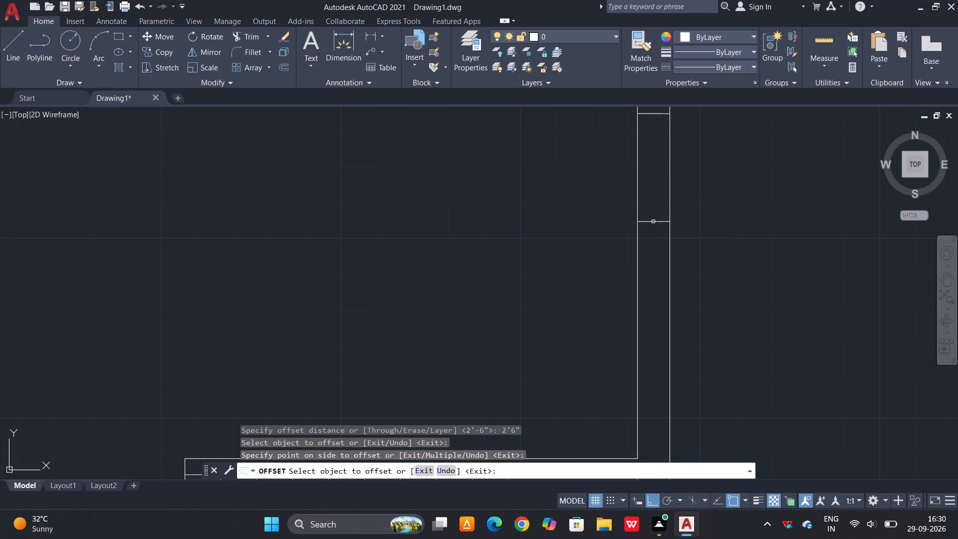
click(653, 222)
click(648, 264)
Offset the midpoint line in the southeast room's east exterior wall by 2'6" to both its north and south sides.
scroll(659, 214, down, 3)
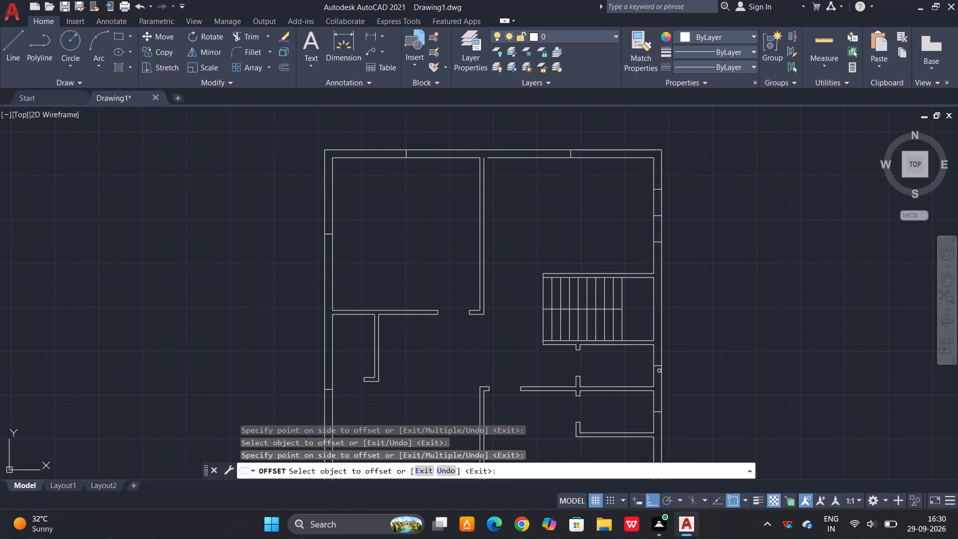
scroll(659, 371, up, 2)
scroll(651, 364, down, 1)
middle_drag(650, 360, 648, 223)
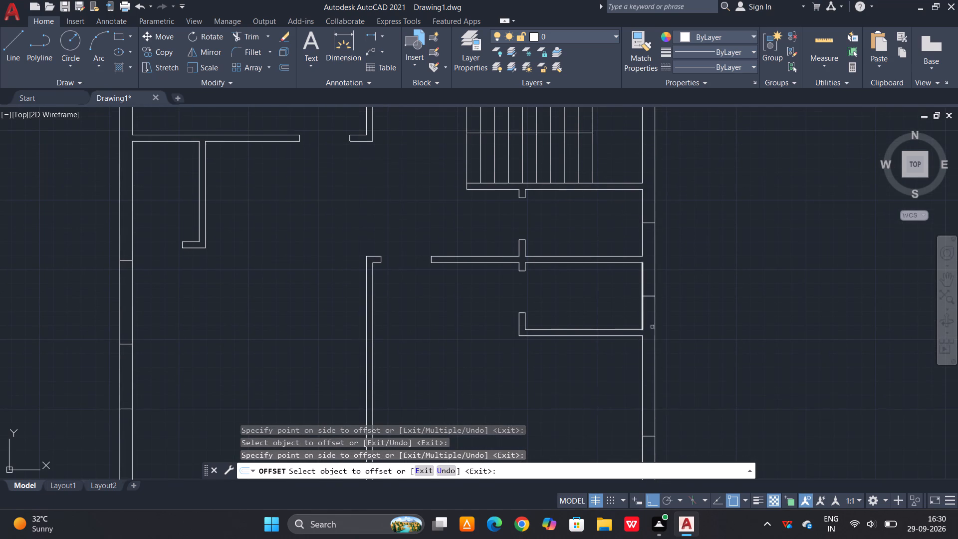
middle_drag(659, 348, 639, 234)
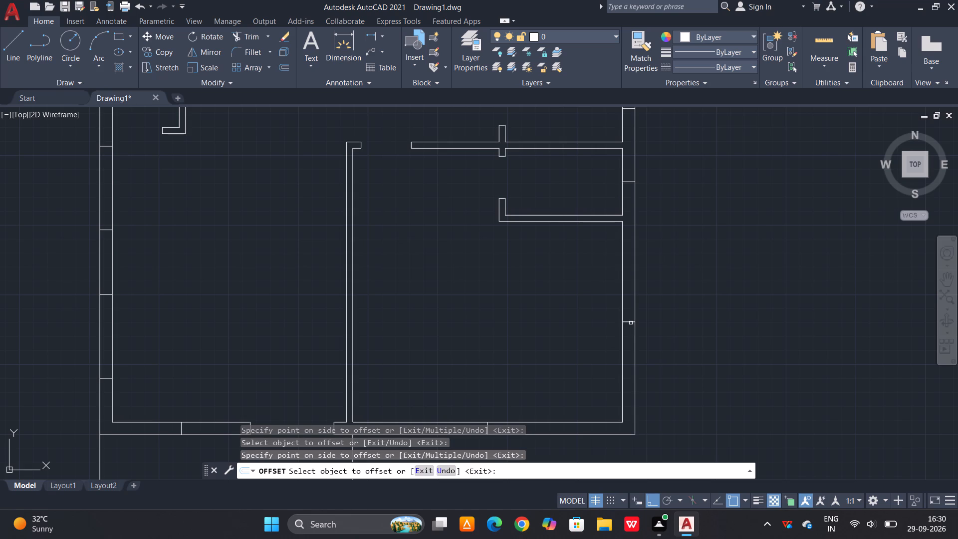
click(631, 323)
drag(625, 265, 624, 270)
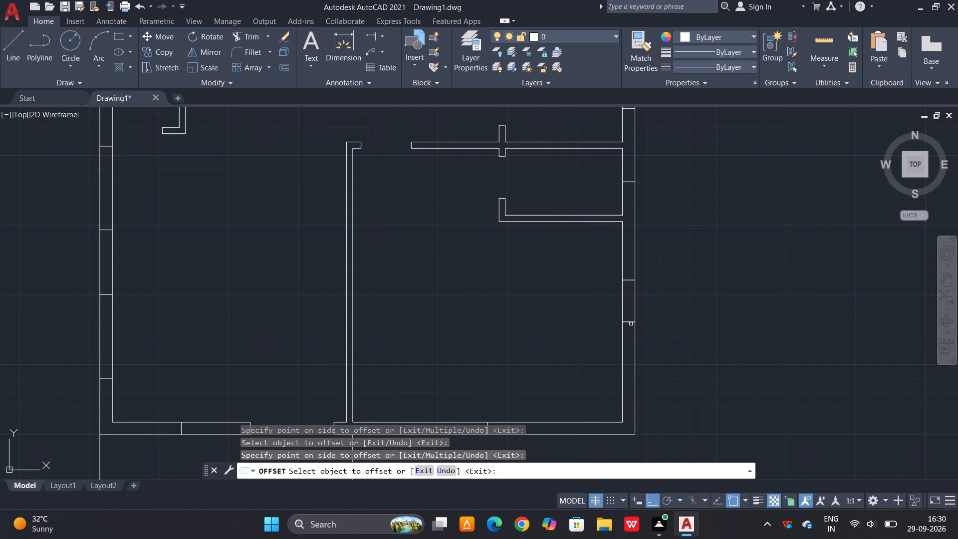
click(631, 322)
drag(626, 382, 631, 379)
Offset the midpoint line in the southeast room's south exterior wall by 2'6" to both its east and west sides.
scroll(649, 335, down, 2)
scroll(592, 375, up, 2)
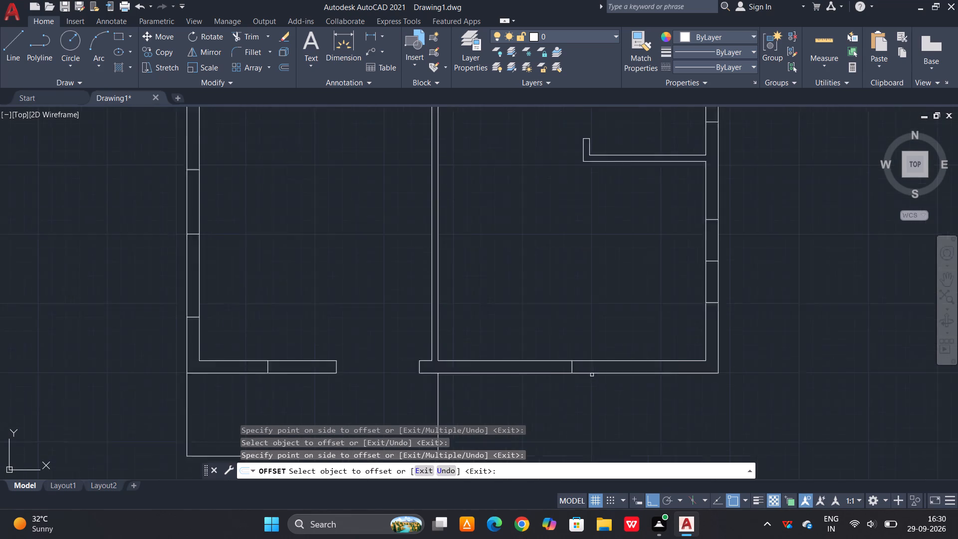
scroll(592, 375, up, 1)
click(559, 362)
click(613, 352)
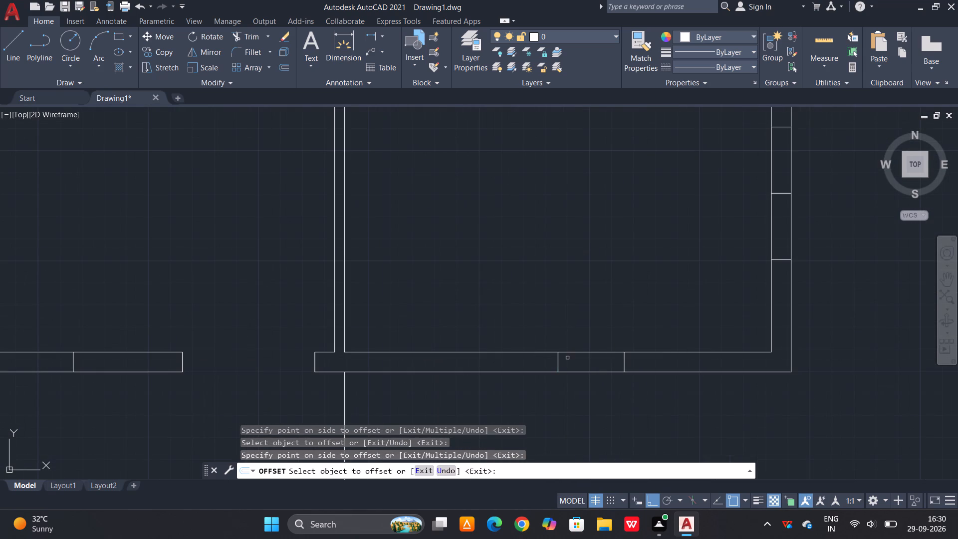
click(557, 360)
drag(493, 362, 499, 359)
Offset the midpoint line in the south exterior wall segment west of the entrance opening by 2'6" to both sides.
scroll(616, 289, down, 2)
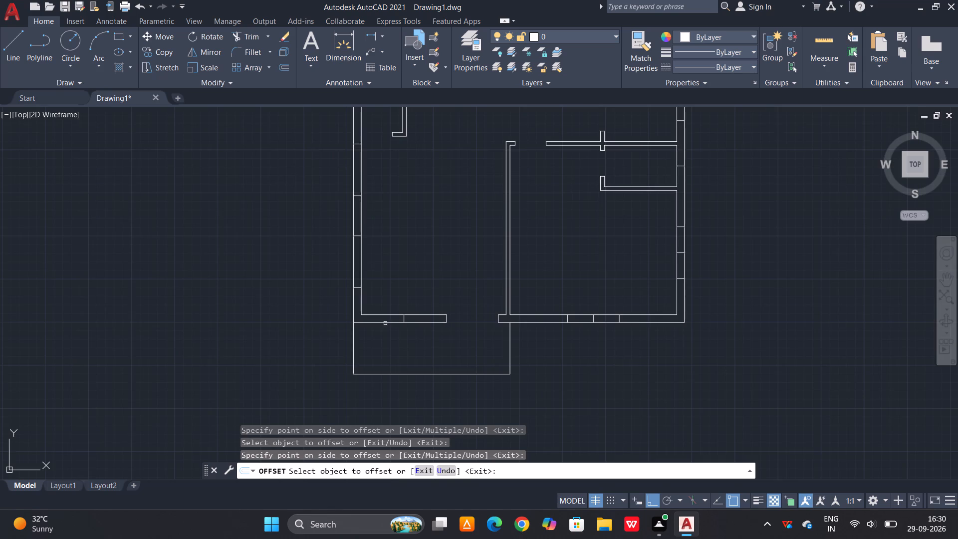
scroll(394, 315, up, 3)
click(420, 339)
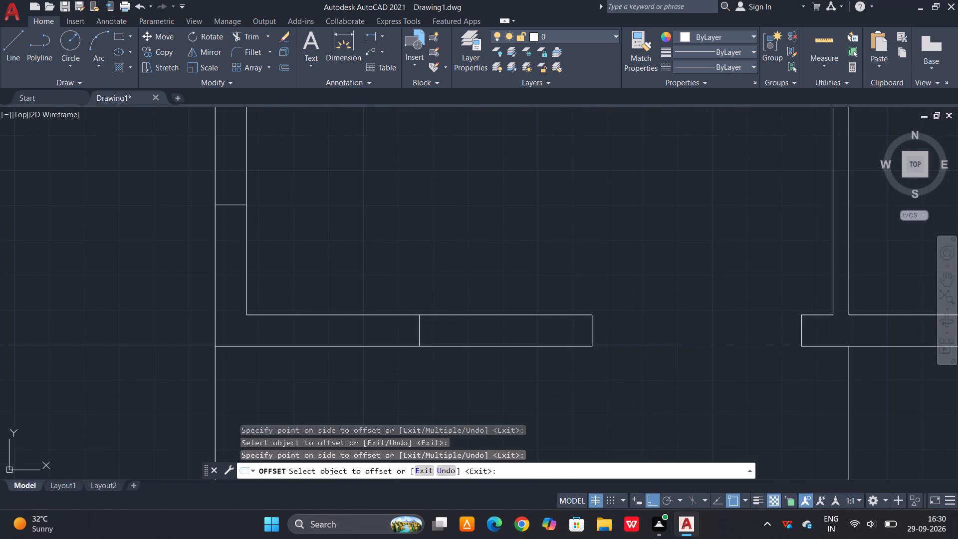
click(457, 338)
click(413, 338)
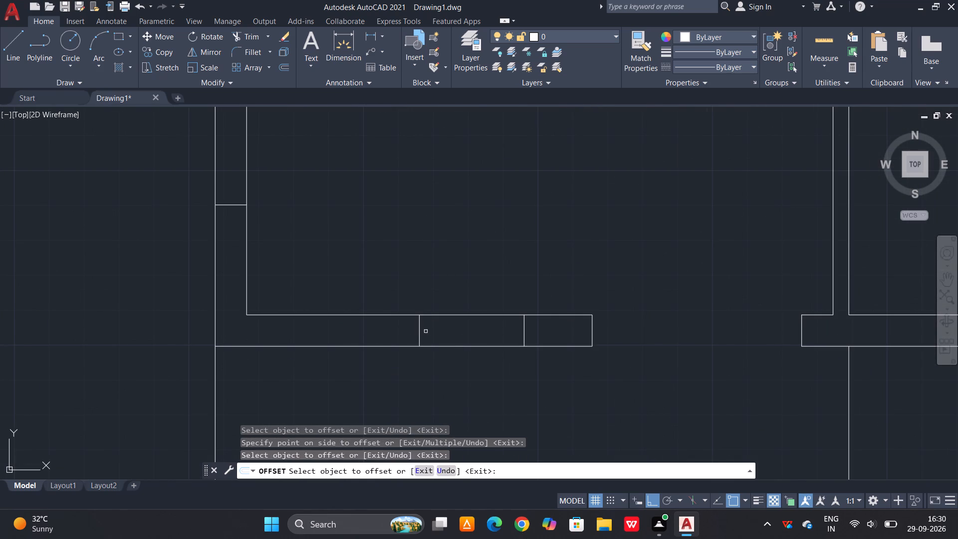
click(418, 334)
click(387, 341)
Offset the midpoint line in the northwest room's west exterior wall by 2'6" to both its north and south sides.
scroll(442, 336, down, 3)
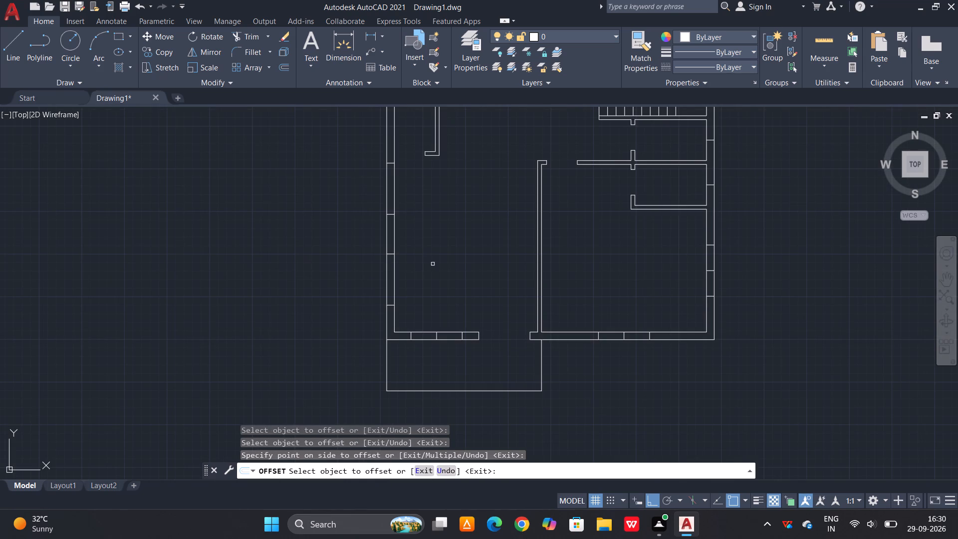
middle_drag(433, 264, 453, 332)
scroll(475, 300, down, 1)
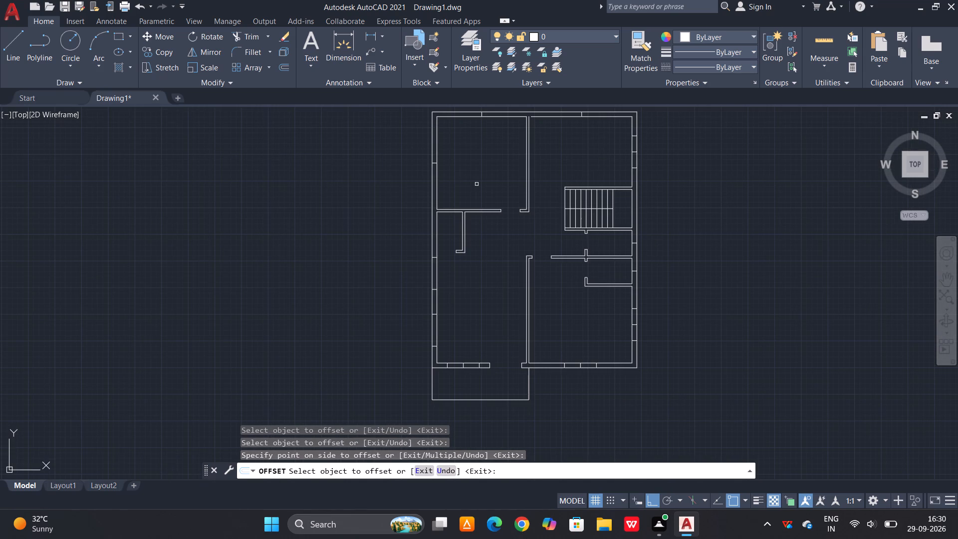
middle_drag(477, 180, 488, 240)
scroll(440, 213, up, 3)
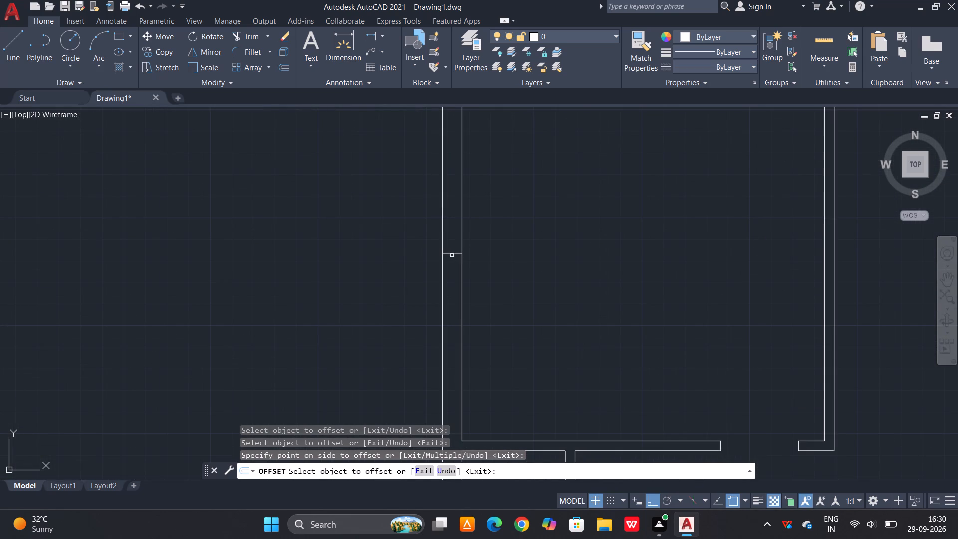
click(452, 254)
click(457, 214)
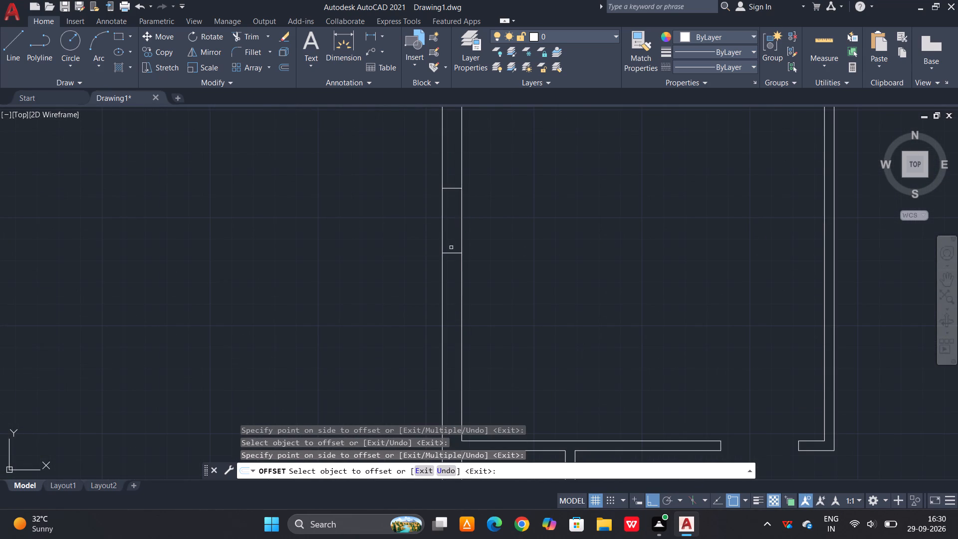
click(458, 254)
click(436, 323)
Offset the midpoint line in the northwest room's north exterior wall by 2'6" to both its east and west sides.
scroll(497, 319, down, 2)
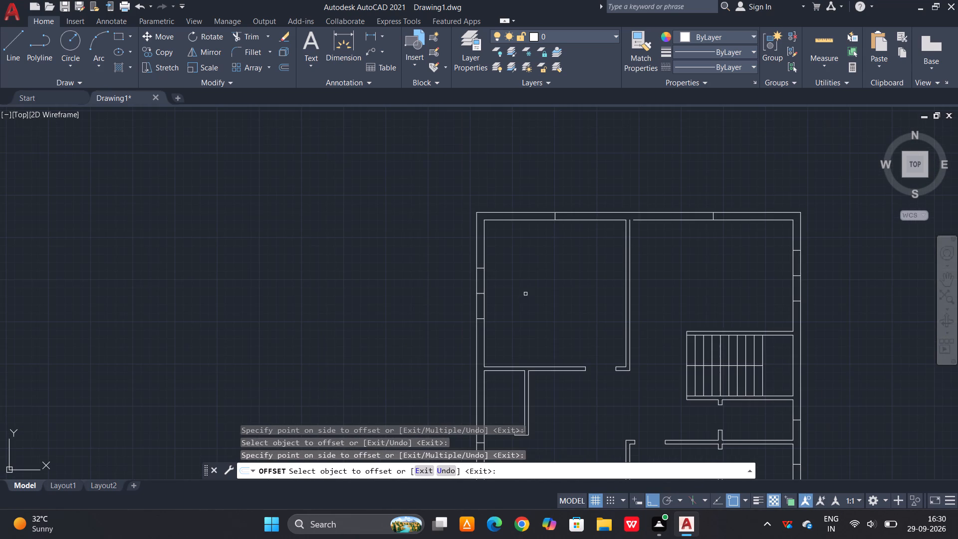
scroll(564, 207, up, 3)
click(517, 246)
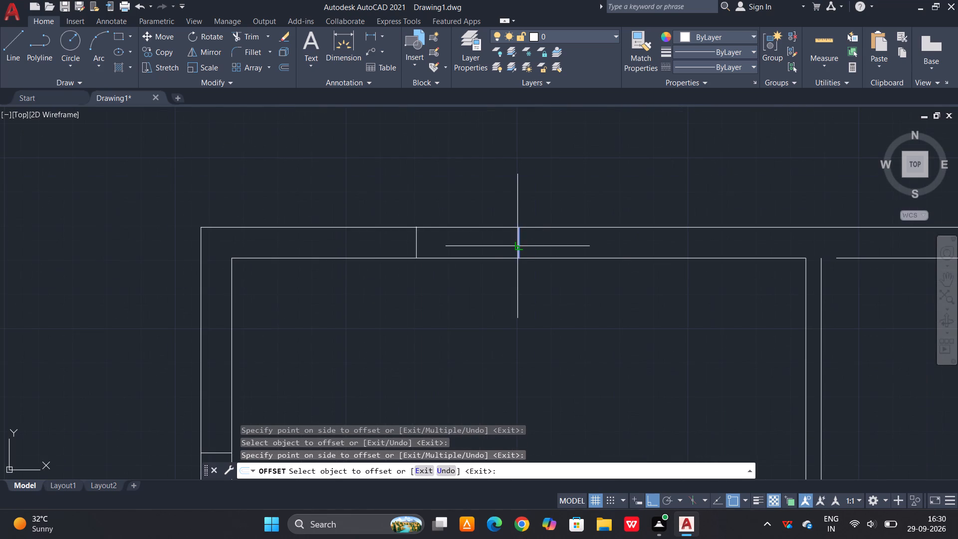
click(554, 246)
click(518, 250)
click(466, 248)
Offset the midpoint line in the northeast room's north exterior wall by 2'6" to both its east and west sides.
scroll(538, 200, down, 2)
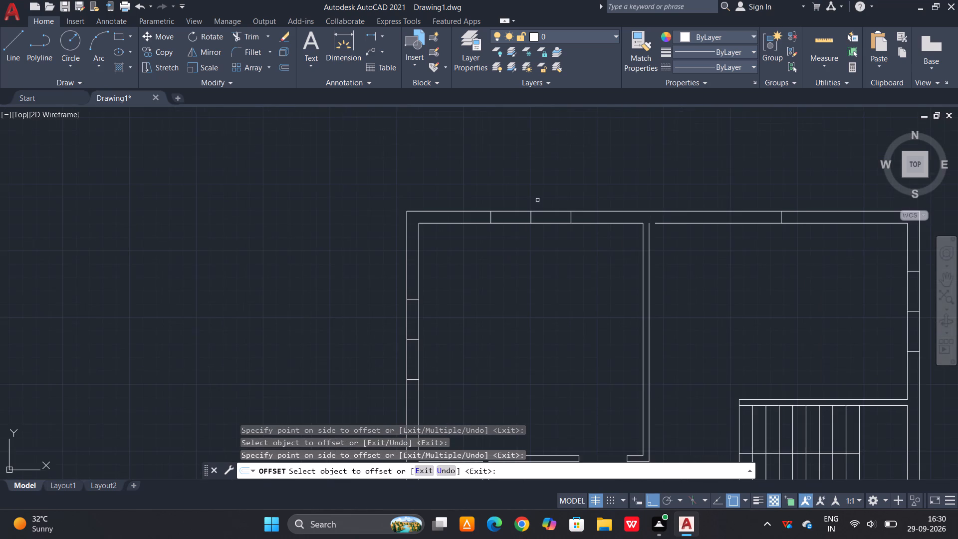
scroll(781, 217, up, 1)
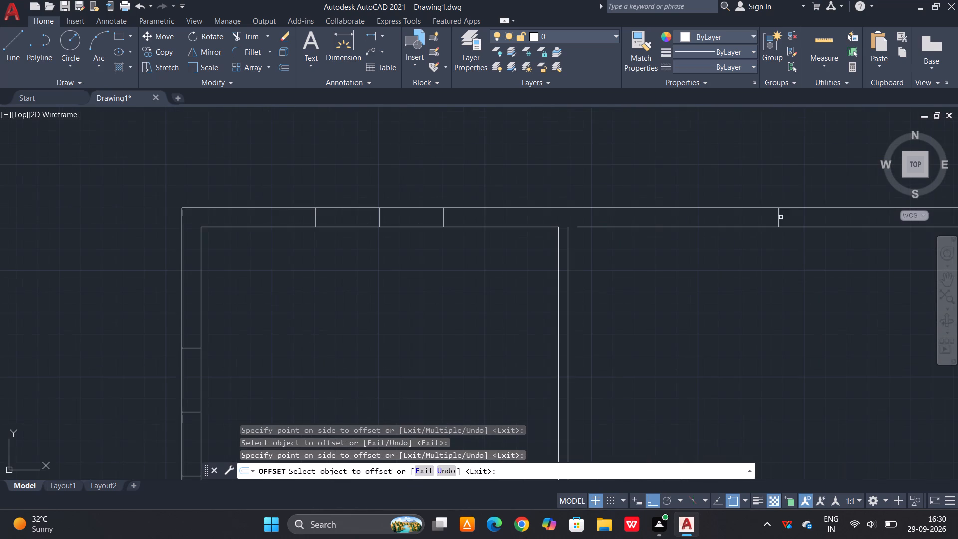
click(777, 217)
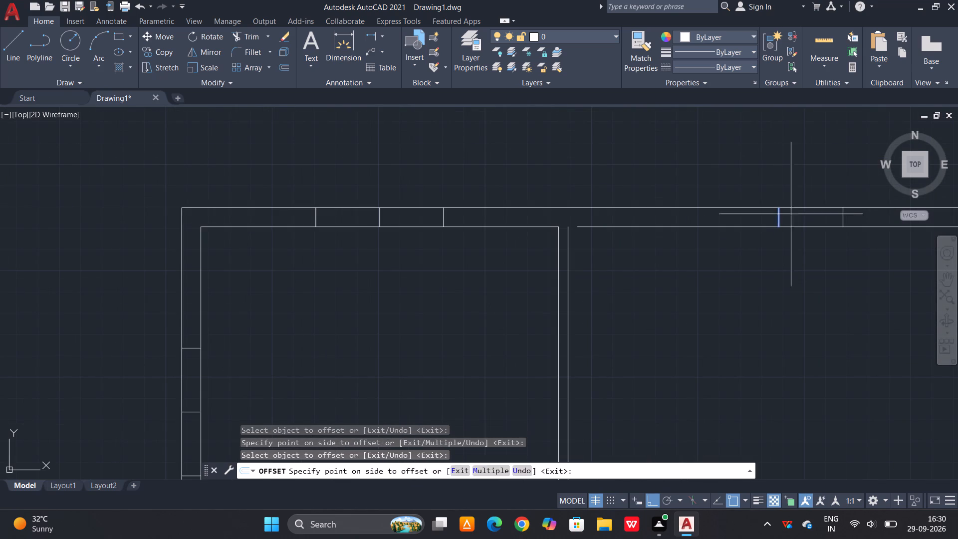
click(794, 214)
click(779, 217)
click(673, 236)
key(Escape)
key(Escape)
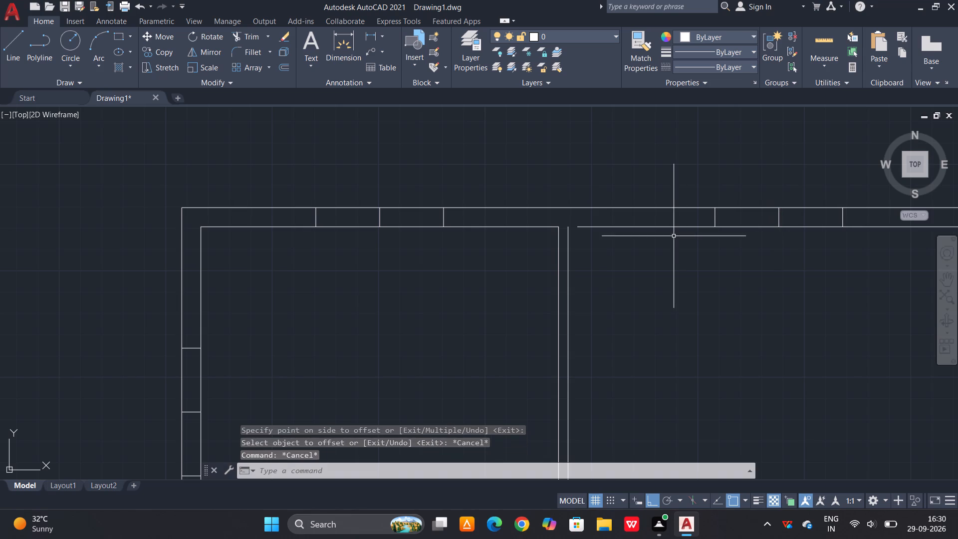
Fillet the northeast room's inner north wall line with the east face of the partition, using radius 0, to close the corner.
key(f)
key(space)
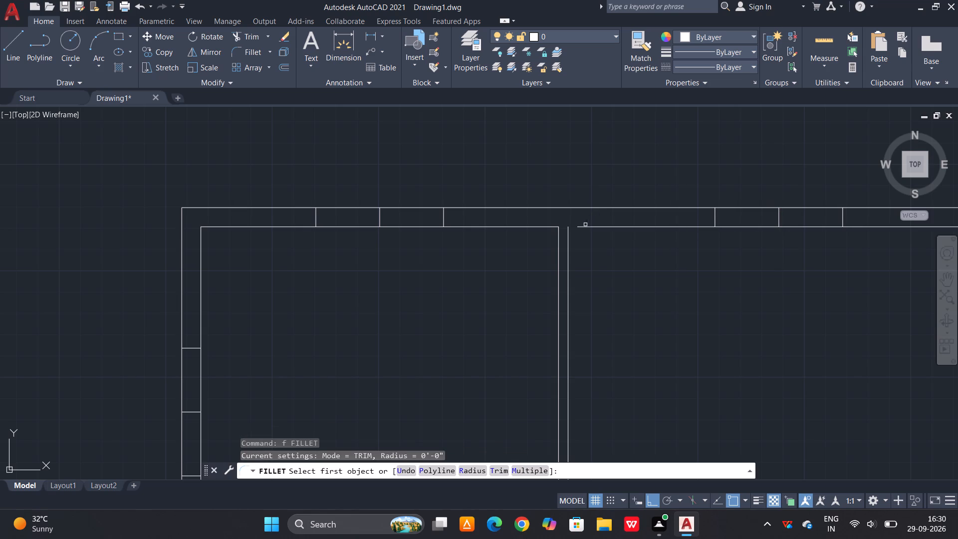
click(584, 227)
click(570, 237)
Delete the seven midpoint lines between the 2'6" offsets in the north, east, south and northwest room's west exterior walls.
scroll(633, 183, down, 2)
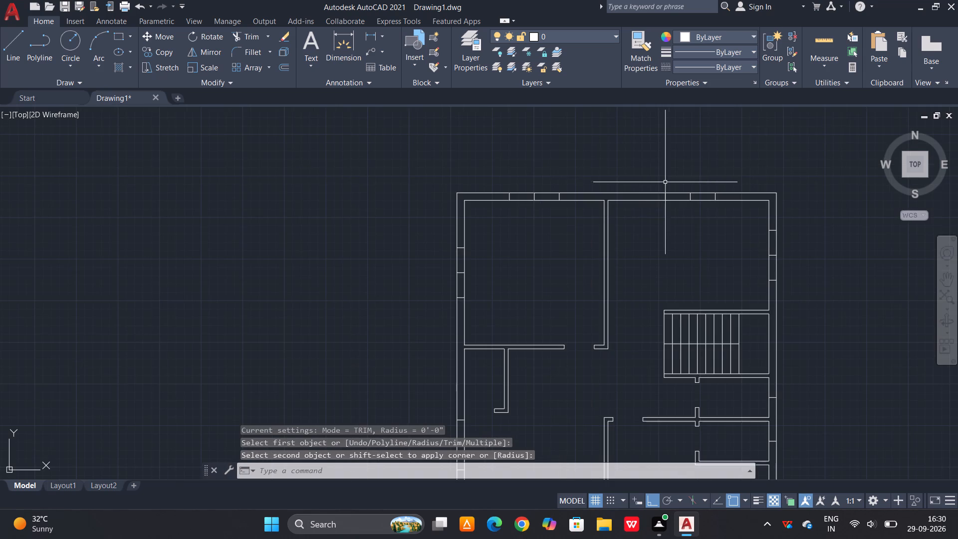
scroll(702, 197, up, 3)
key(Escape)
click(664, 196)
click(617, 204)
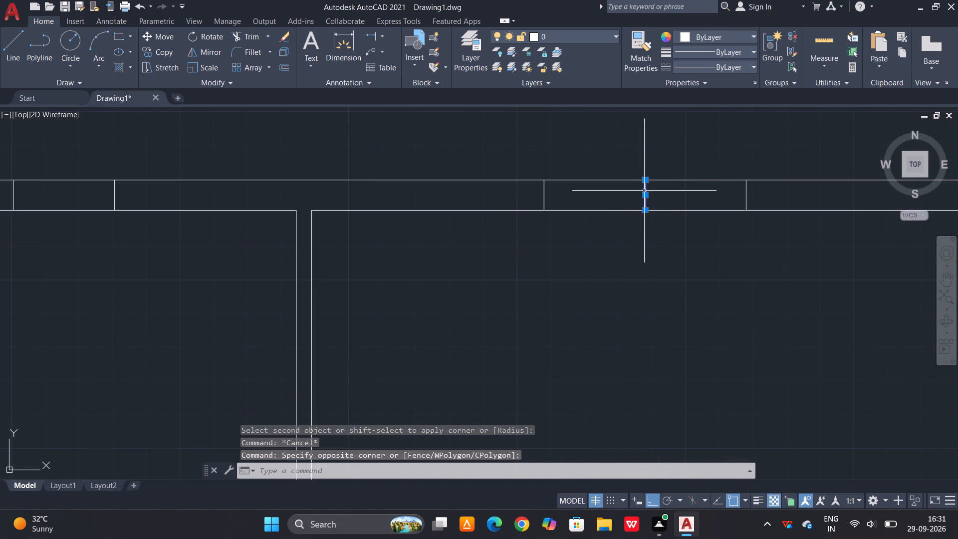
scroll(645, 190, down, 2)
scroll(419, 203, up, 3)
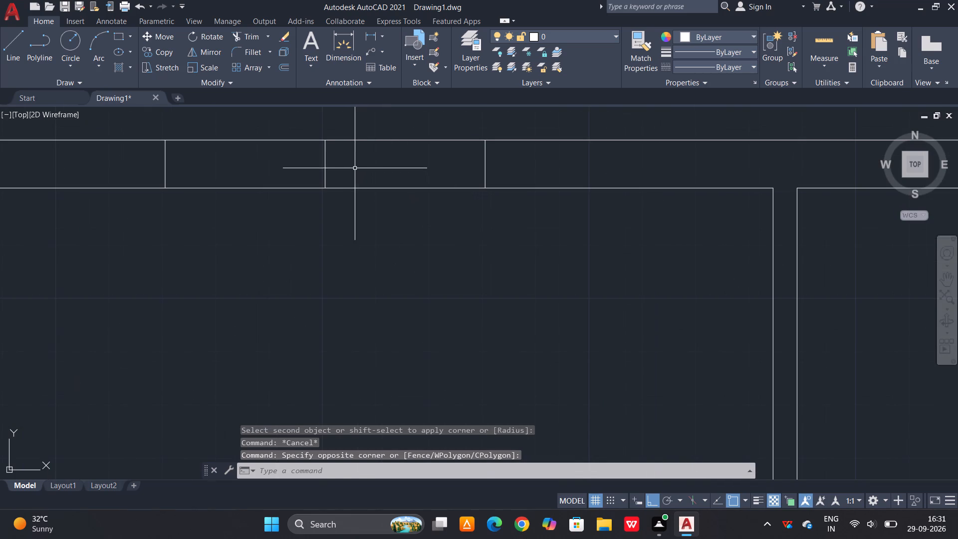
drag(355, 168, 343, 168)
click(312, 168)
scroll(349, 166, down, 4)
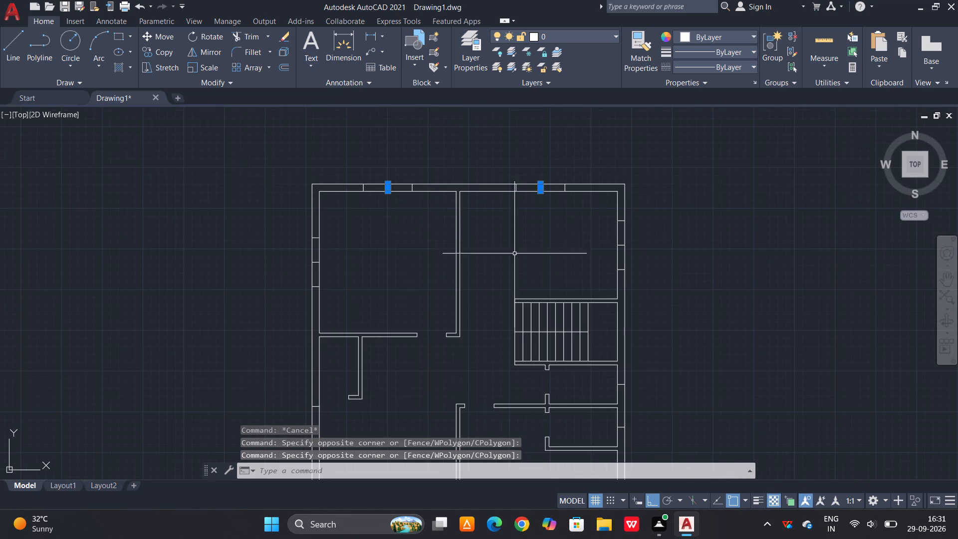
scroll(615, 265, up, 3)
click(627, 184)
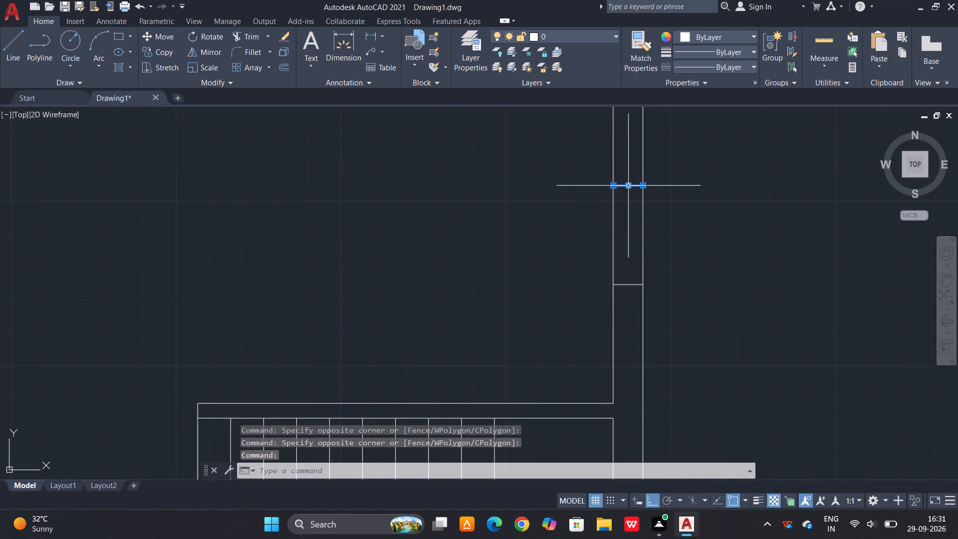
scroll(619, 195, down, 3)
middle_drag(613, 383, 593, 297)
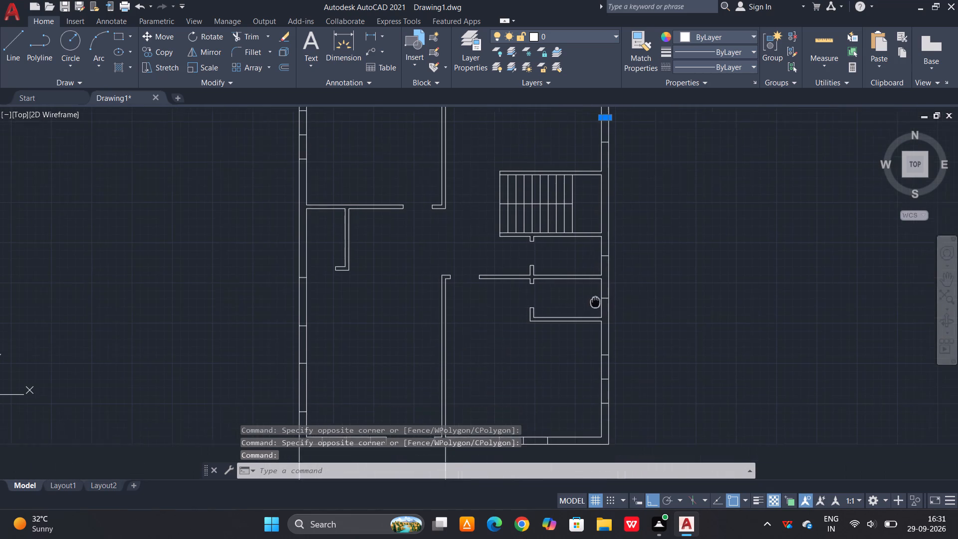
middle_drag(593, 297, 592, 287)
scroll(600, 376, up, 2)
click(592, 323)
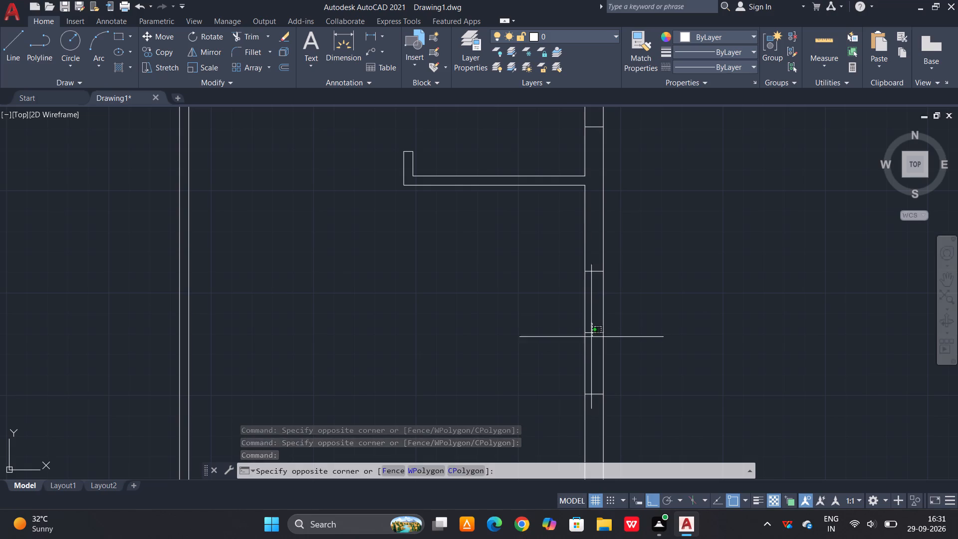
click(591, 351)
scroll(657, 214, down, 3)
scroll(588, 272, up, 3)
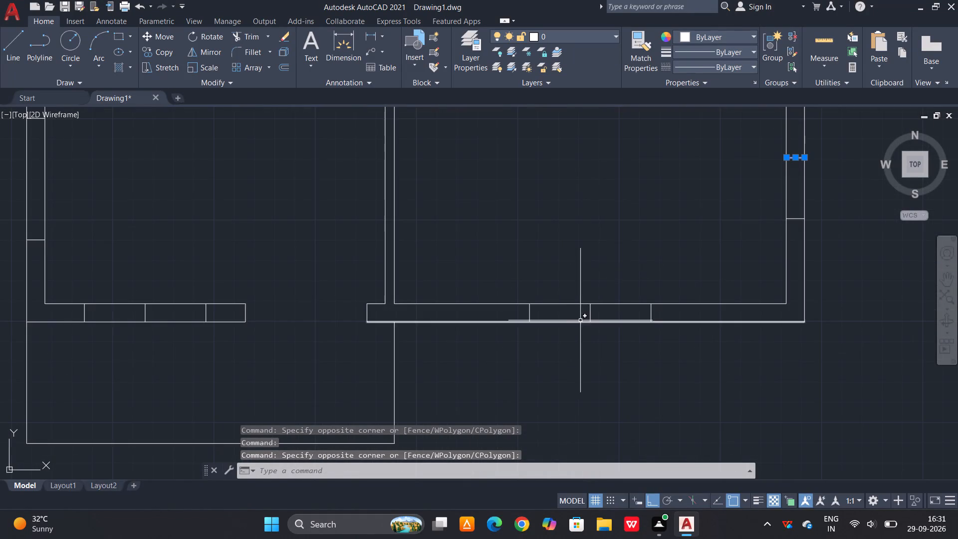
scroll(590, 317, up, 2)
click(601, 312)
click(549, 322)
scroll(627, 300, down, 3)
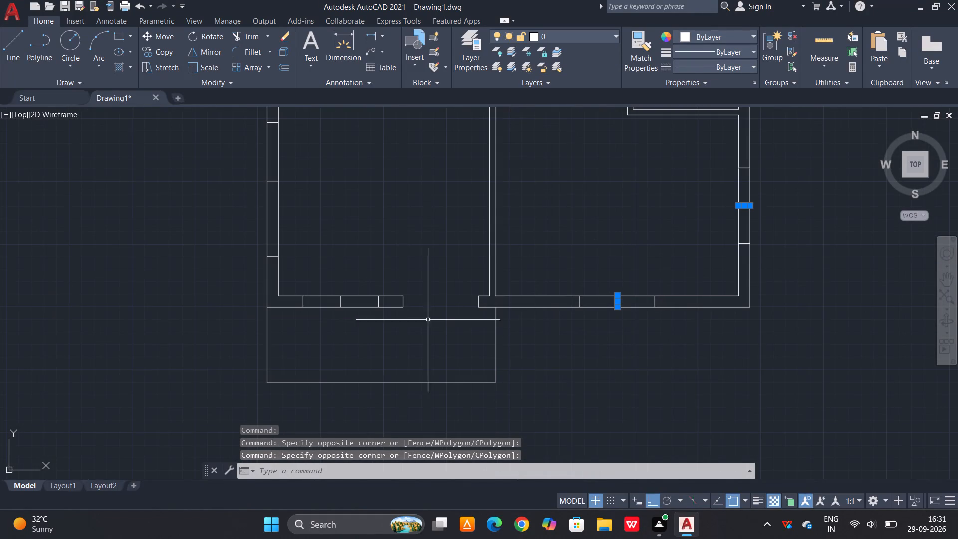
scroll(330, 299, up, 2)
click(372, 310)
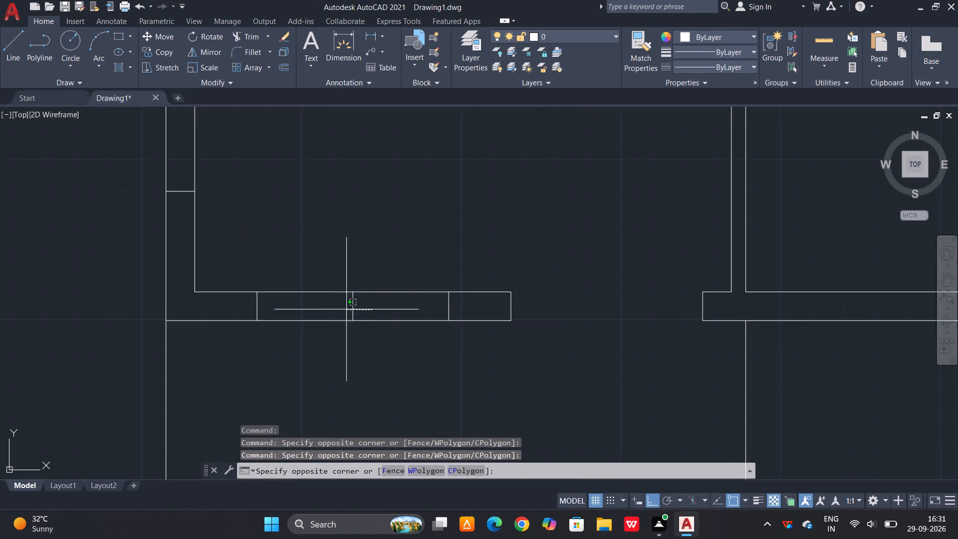
click(333, 309)
scroll(463, 331, down, 3)
middle_drag(402, 242, 407, 250)
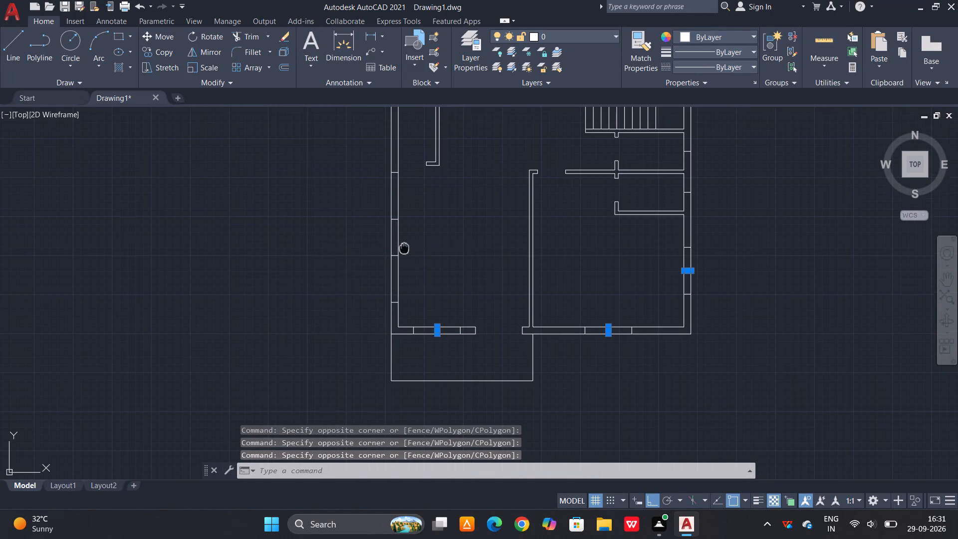
middle_drag(407, 250, 449, 378)
middle_drag(464, 271, 447, 364)
scroll(414, 252, up, 2)
click(436, 276)
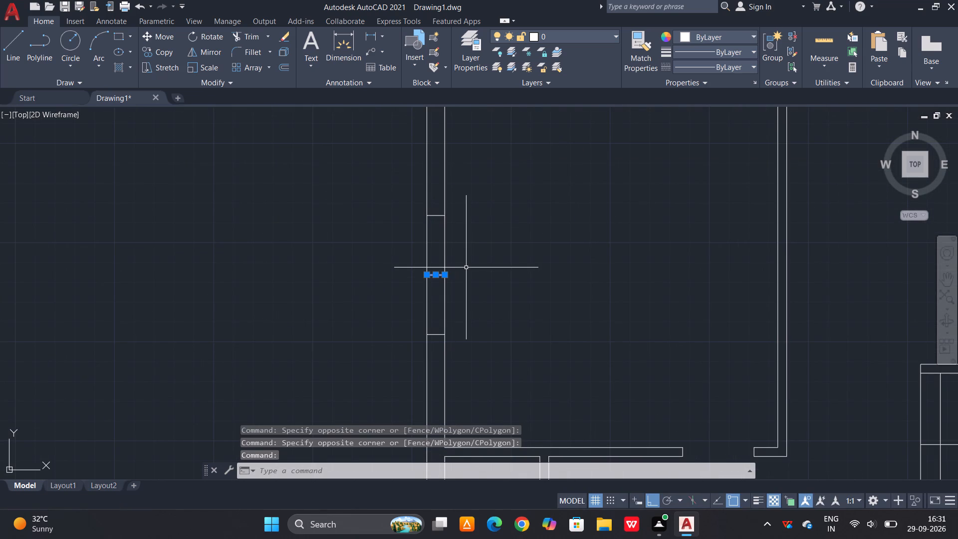
key(Delete)
Offset the midpoint line in the east exterior wall of the small room just south of the staircase by 1' to both sides.
scroll(505, 248, down, 3)
middle_drag(538, 264, 531, 255)
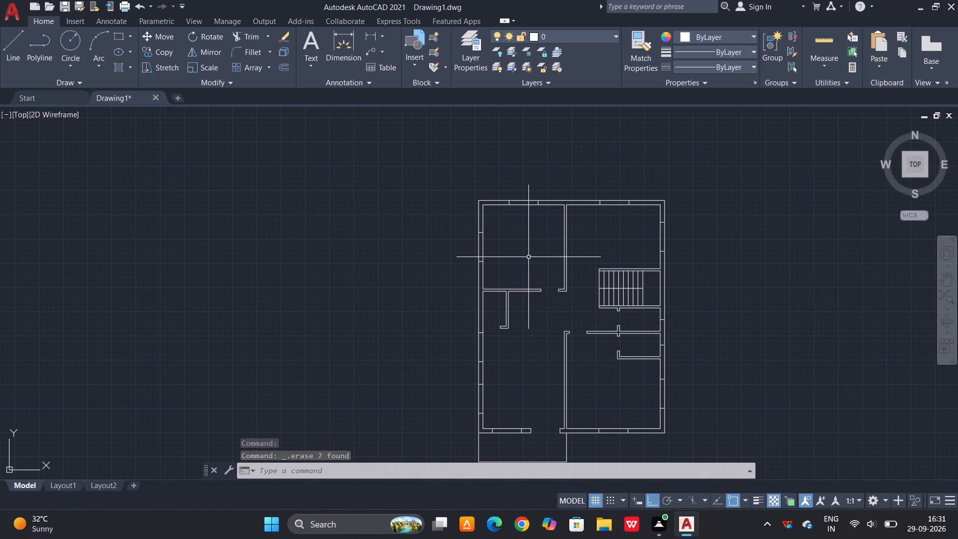
middle_drag(525, 258, 525, 246)
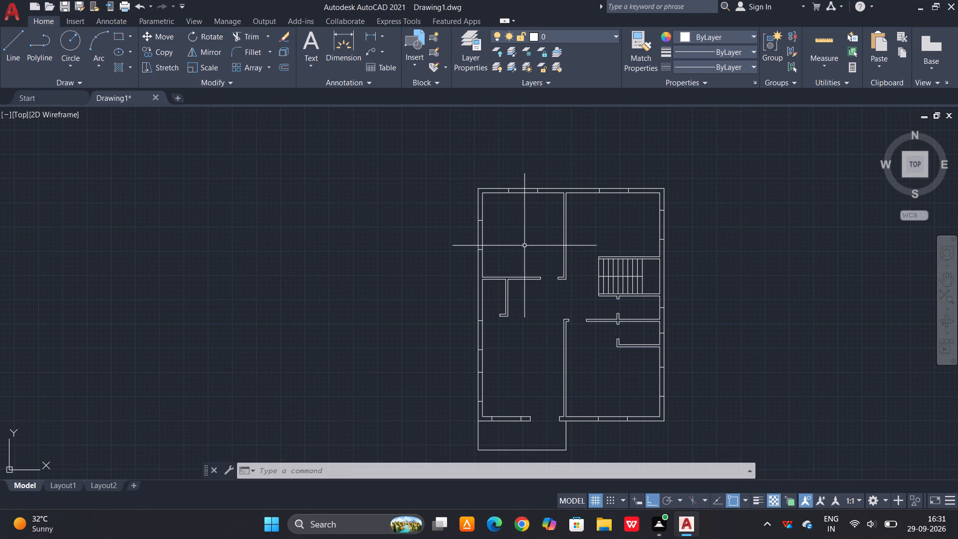
middle_drag(558, 241, 512, 250)
scroll(622, 335, up, 2)
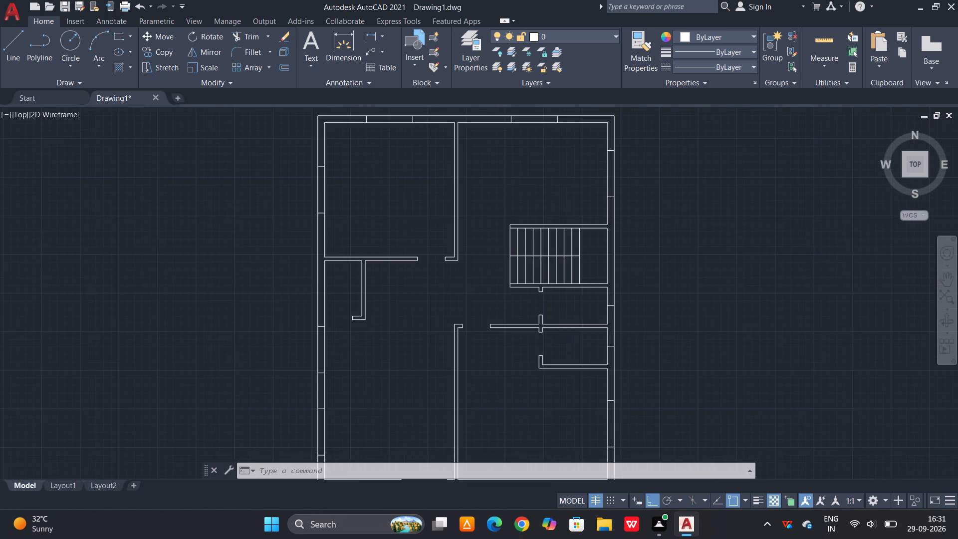
key(o)
key(space)
text(1)
key(apostrophe)
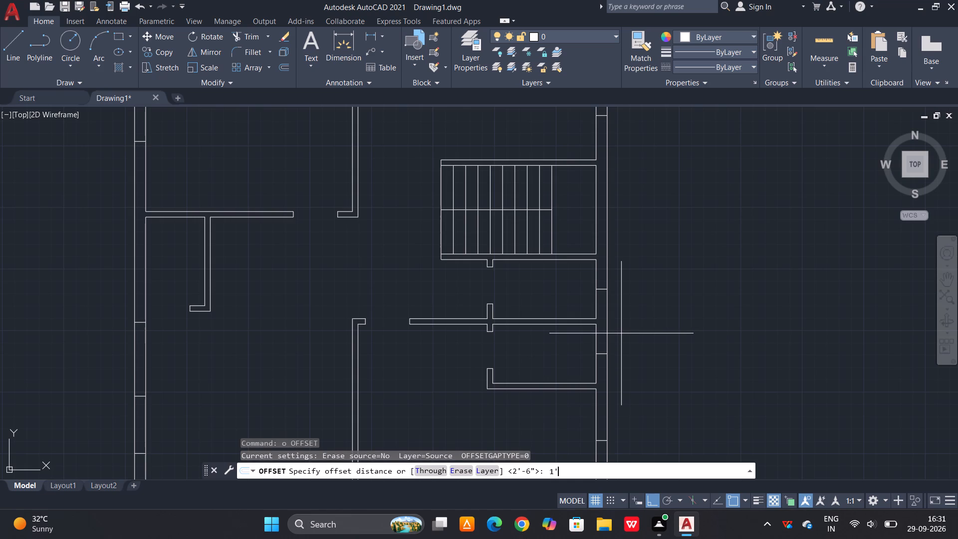
key(space)
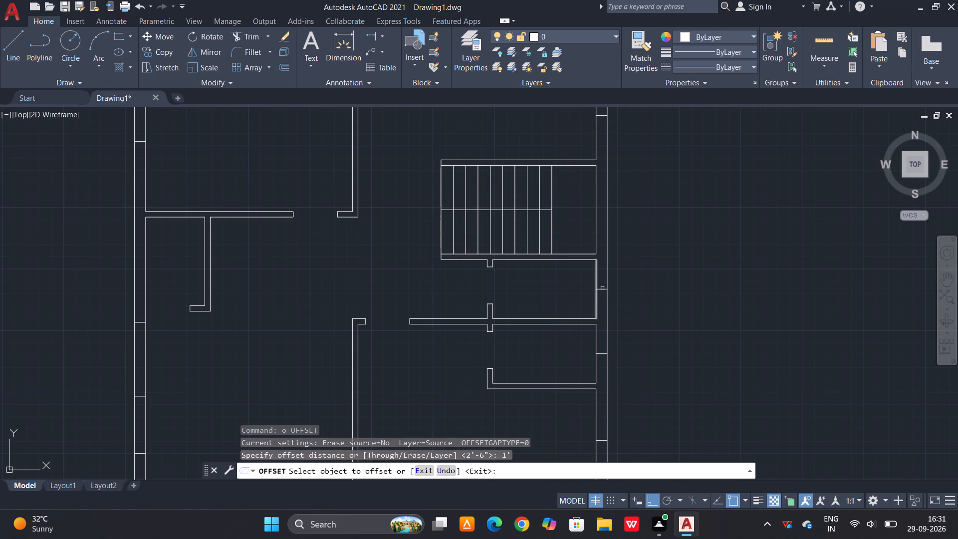
click(602, 288)
click(599, 272)
click(601, 288)
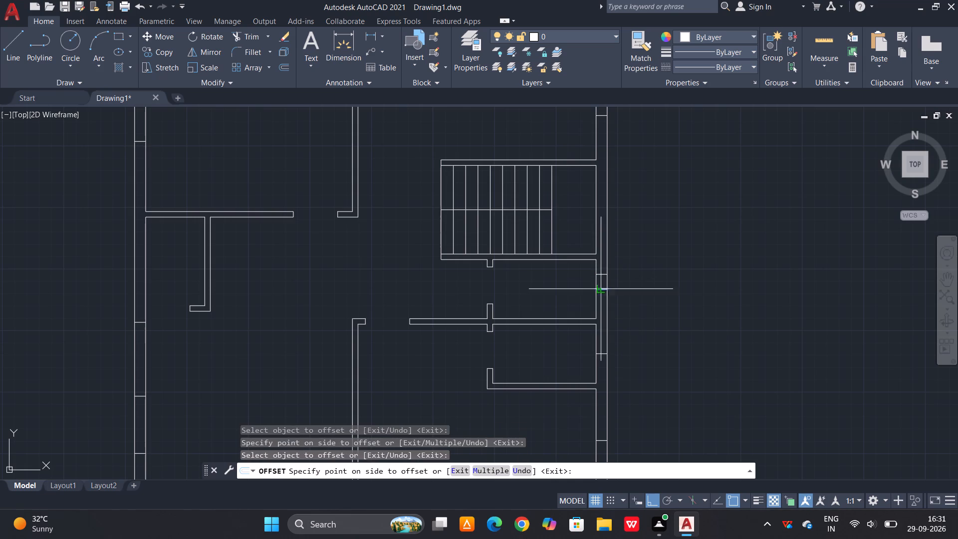
click(600, 304)
Offset the midpoint line in the second small room's east exterior wall by 1' to its north and south sides.
click(602, 356)
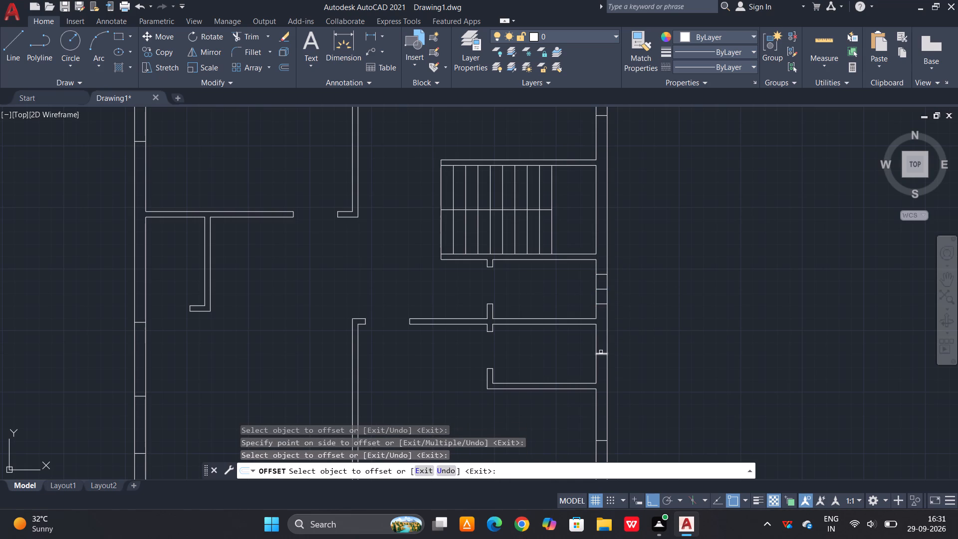
click(601, 352)
click(602, 354)
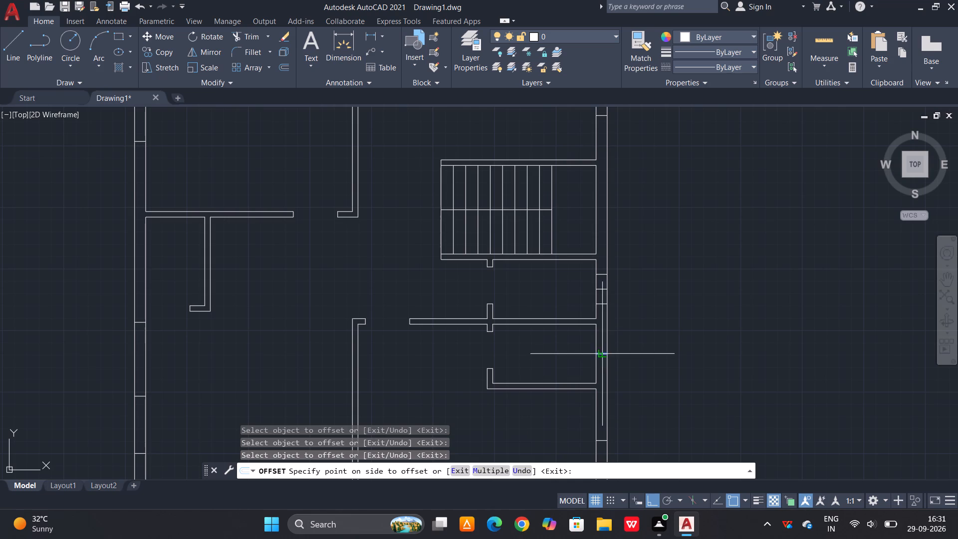
click(602, 330)
click(600, 353)
click(601, 377)
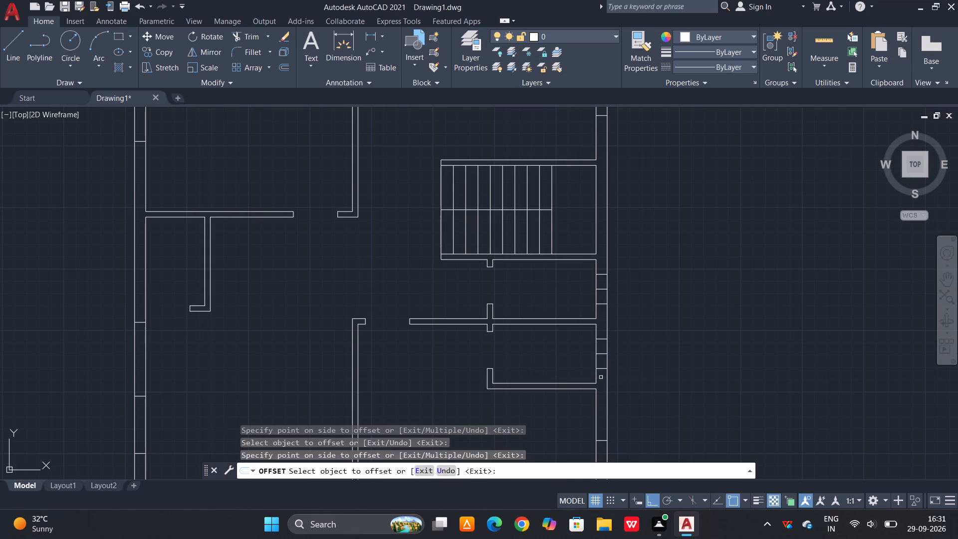
scroll(603, 365, up, 2)
key(Escape)
Delete the midpoint lines between the 1' offsets in the east exterior wall of the two small rooms.
click(600, 331)
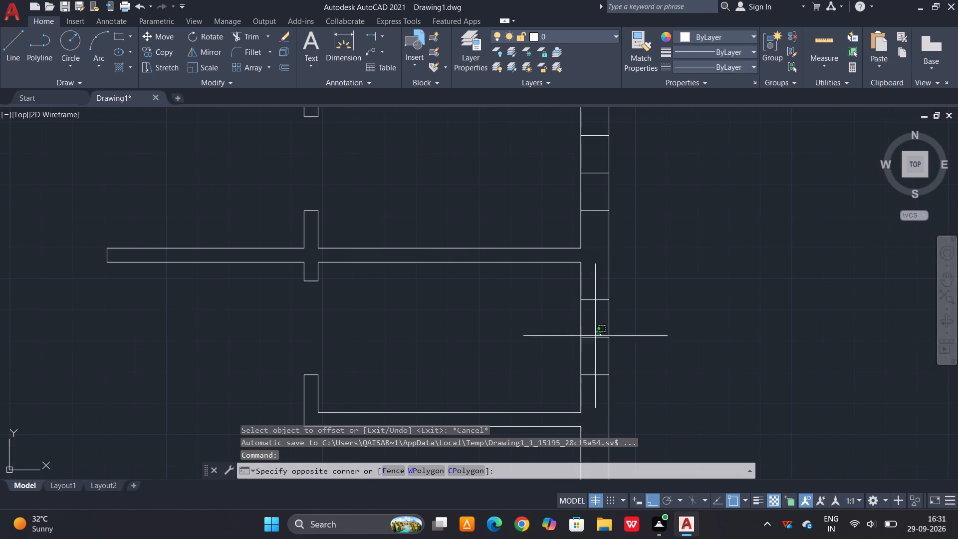
click(587, 349)
scroll(592, 350, down, 1)
scroll(596, 244, up, 1)
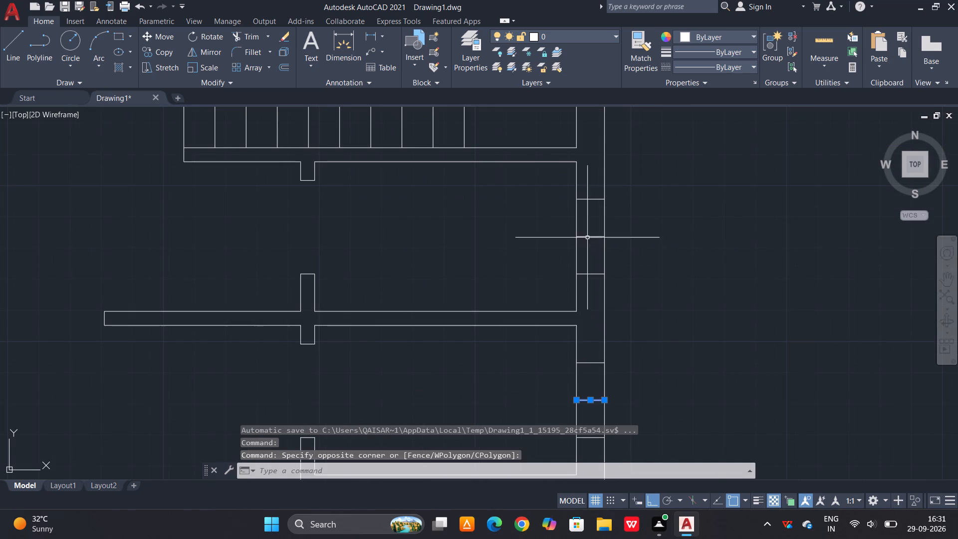
click(589, 232)
click(582, 242)
key(Delete)
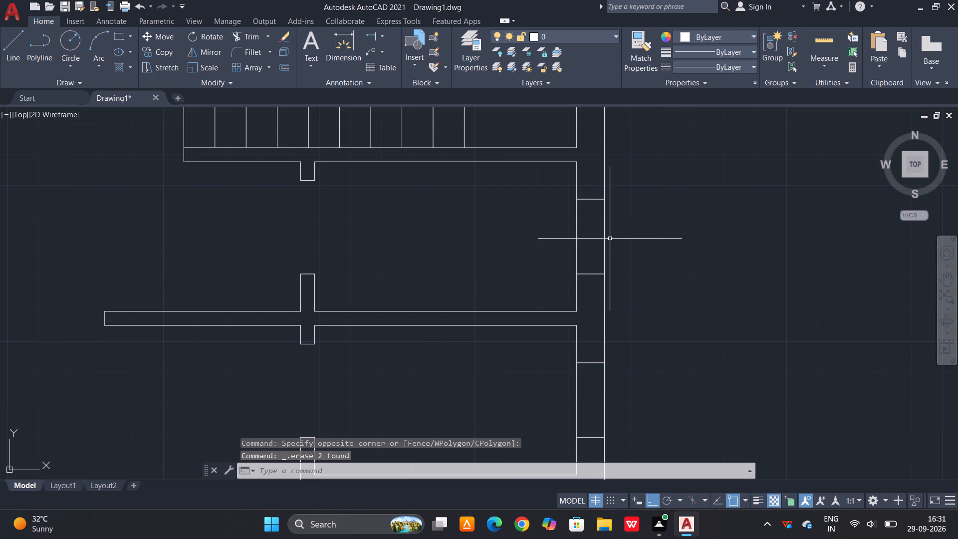
Draw a north-south line along the middle of the southeast room's east wall opening, joining the midpoints of its two end lines.
scroll(610, 239, down, 4)
scroll(607, 331, up, 2)
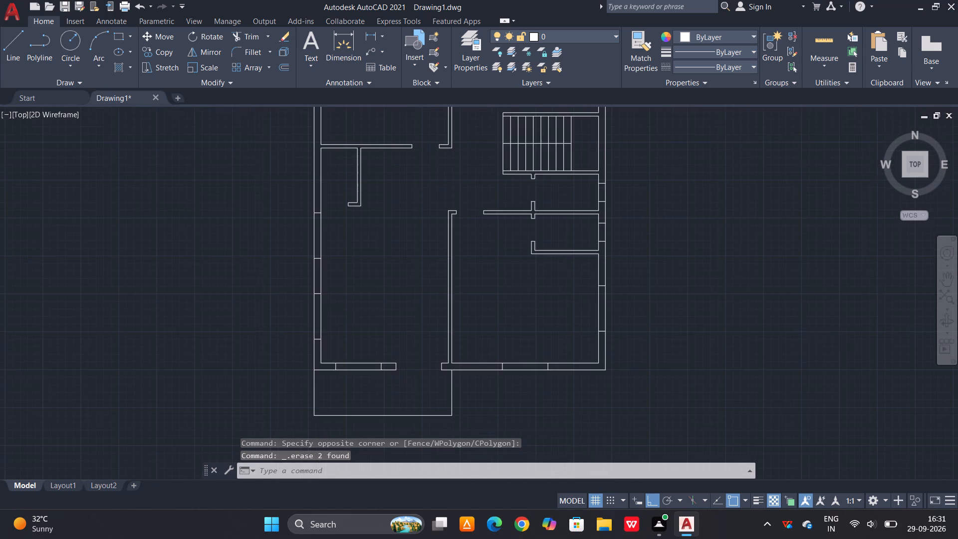
key(Escape)
key(Escape)
key(l)
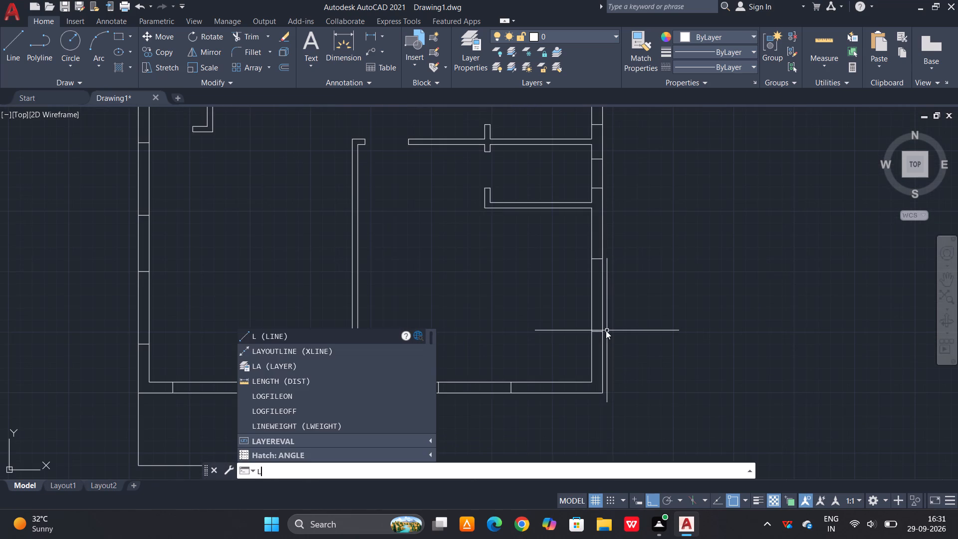
key(space)
scroll(587, 278, up, 3)
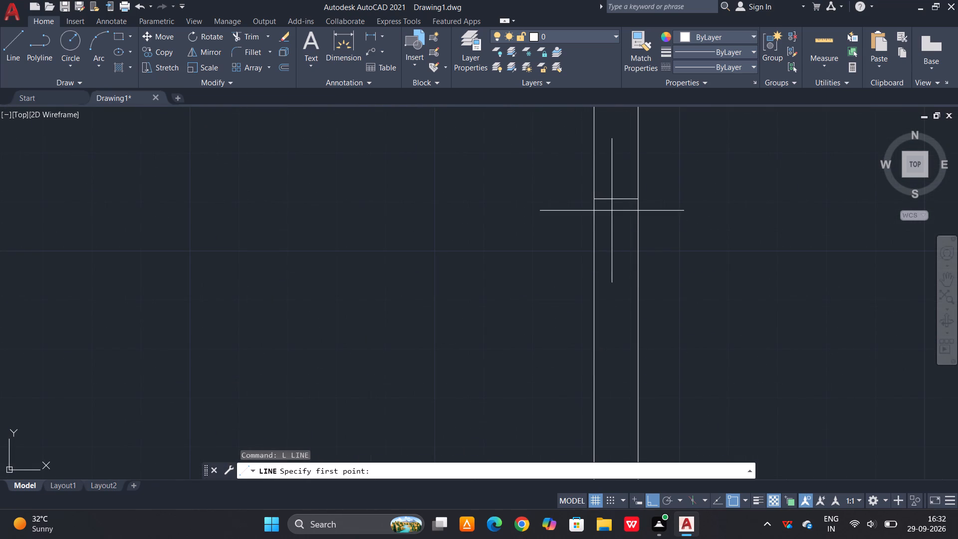
click(618, 200)
scroll(616, 212, down, 2)
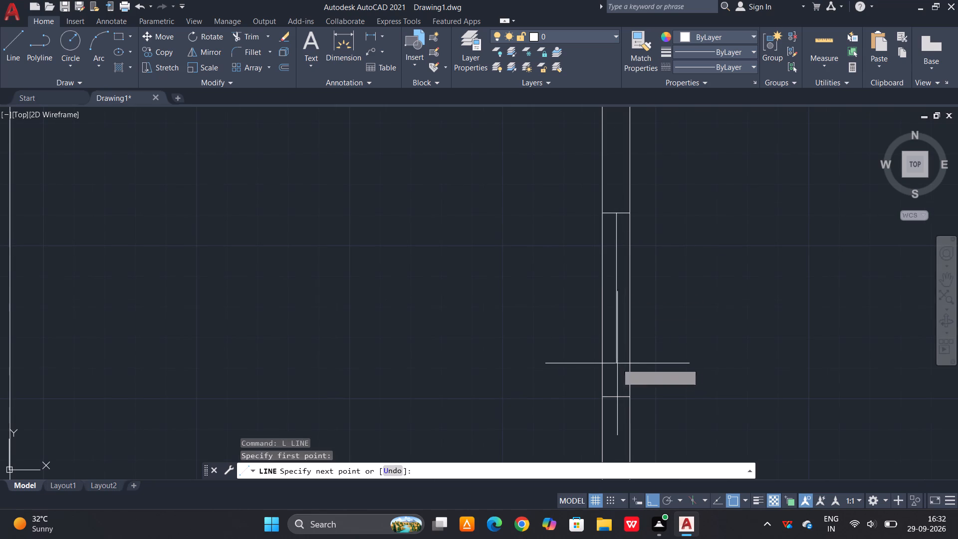
click(617, 397)
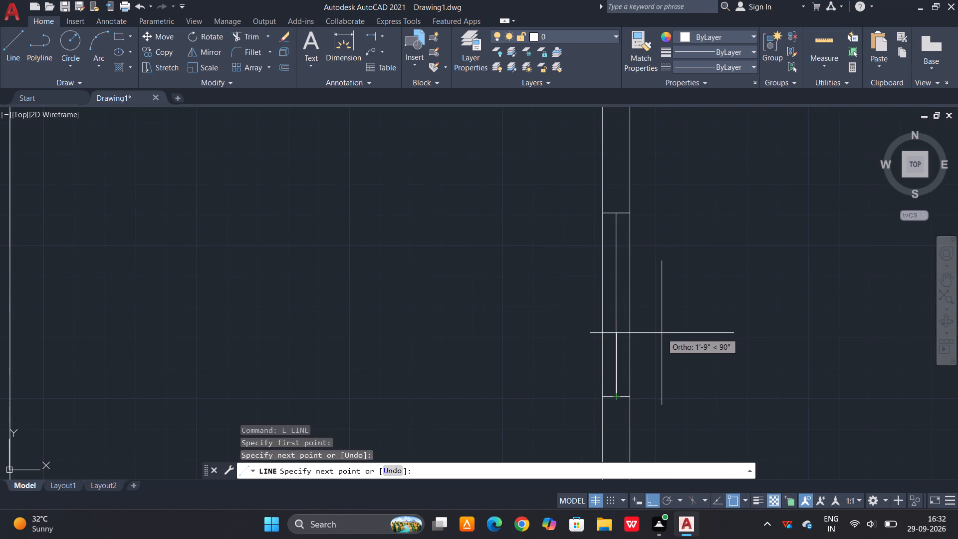
key(space)
middle_drag(650, 308, 632, 419)
scroll(653, 314, down, 2)
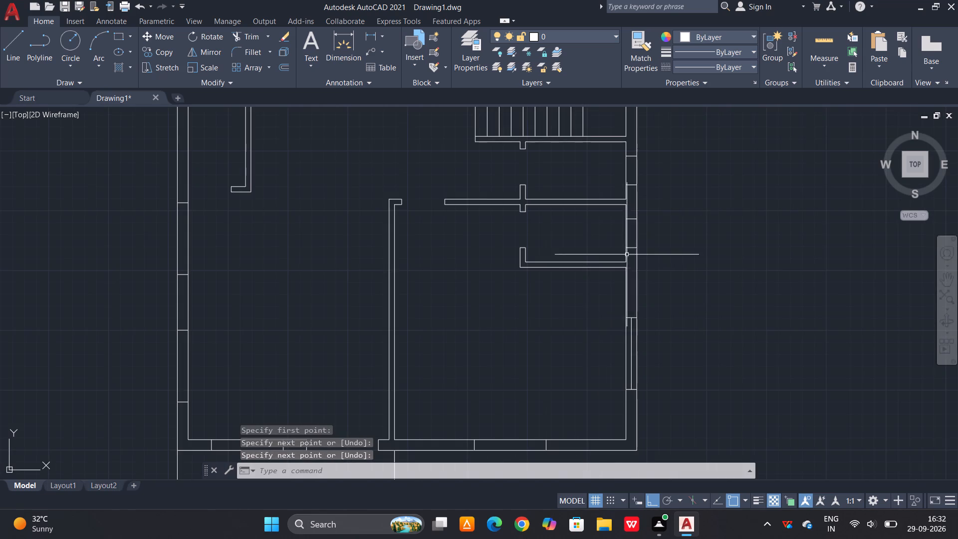
Draw a north-south centre line in the second small room's east wall opening, joining the midpoints of its end lines.
scroll(643, 223, up, 3)
key(space)
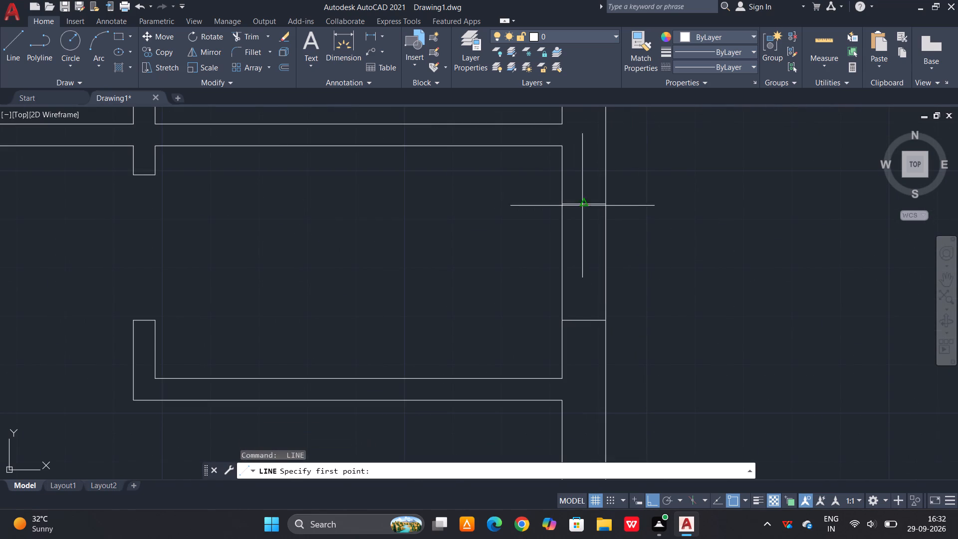
click(586, 207)
click(587, 322)
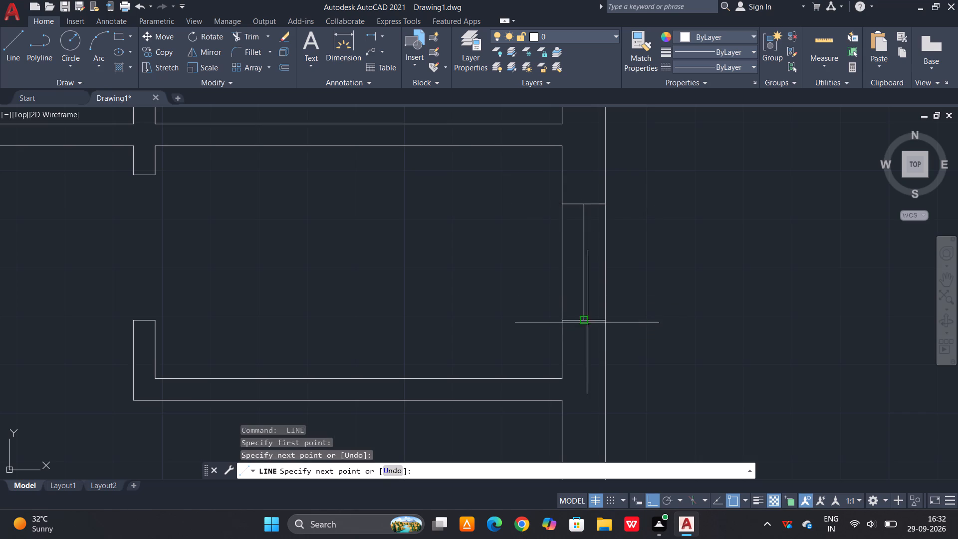
scroll(582, 350, down, 3)
scroll(579, 228, up, 2)
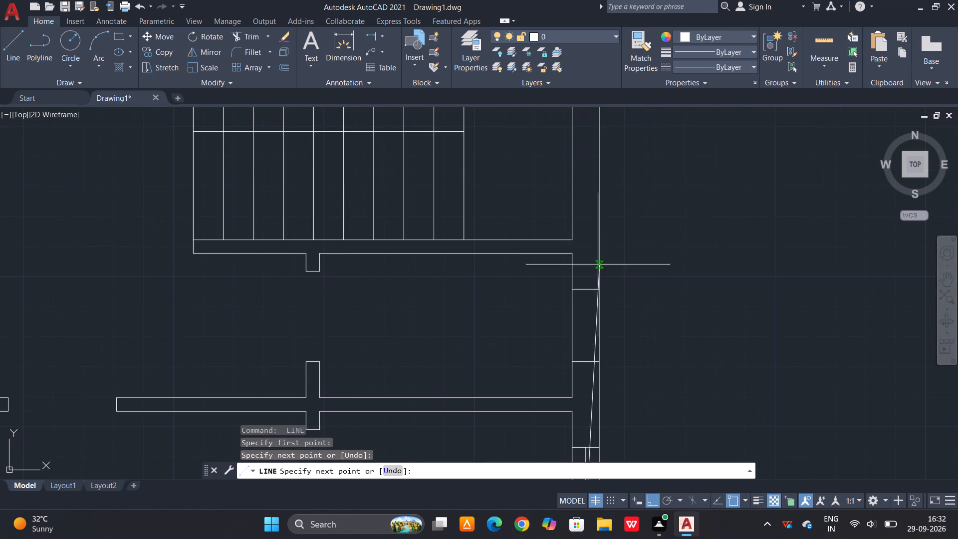
key(space)
Draw a north-south centre line in the east wall opening of the small room just south of the staircase.
key(space)
click(586, 288)
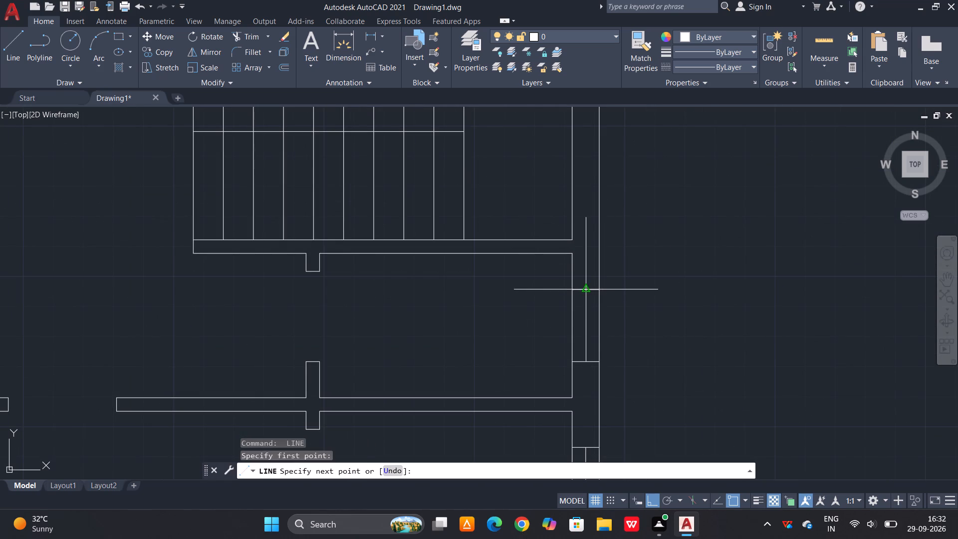
click(583, 362)
key(space)
Draw a north-south centre line in the northeast room's east wall opening, joining the midpoints of its end lines.
scroll(611, 362, down, 3)
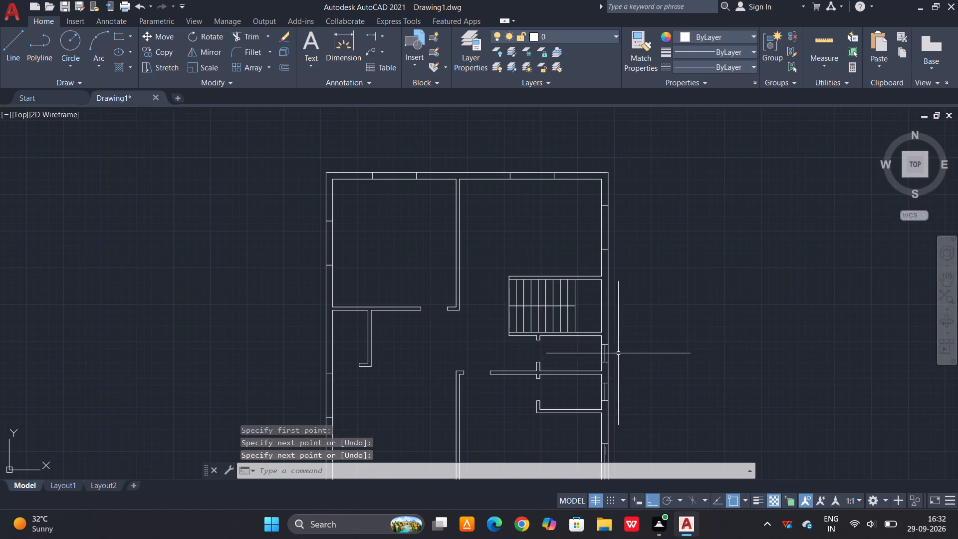
scroll(618, 206, up, 3)
key(space)
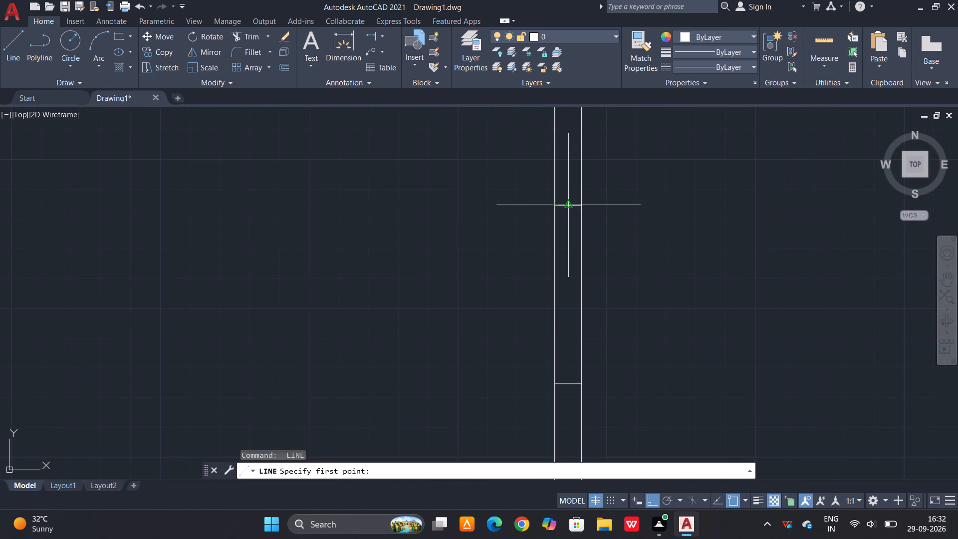
click(571, 204)
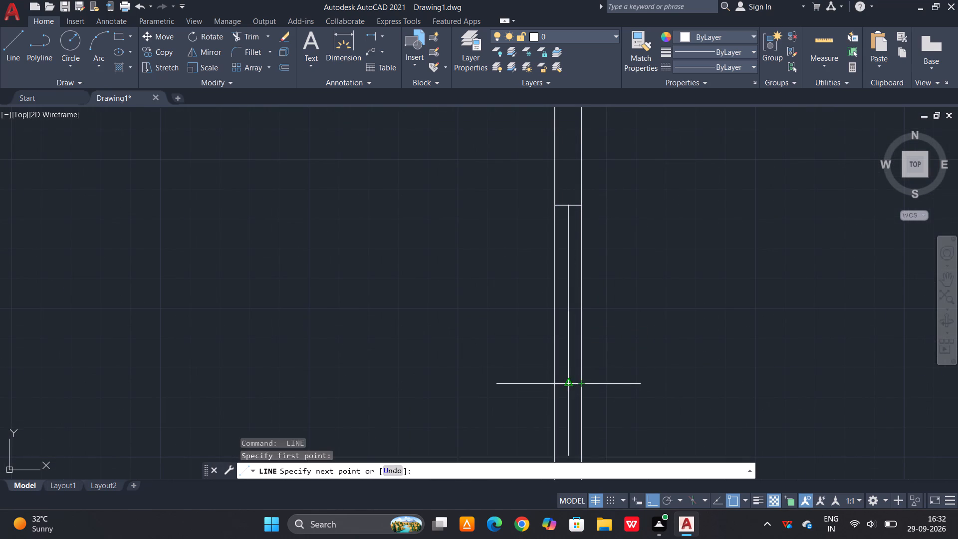
click(572, 380)
key(space)
Draw an east-west centre line in the northeast room's north wall opening, joining the midpoints of its end lines.
scroll(624, 347, down, 2)
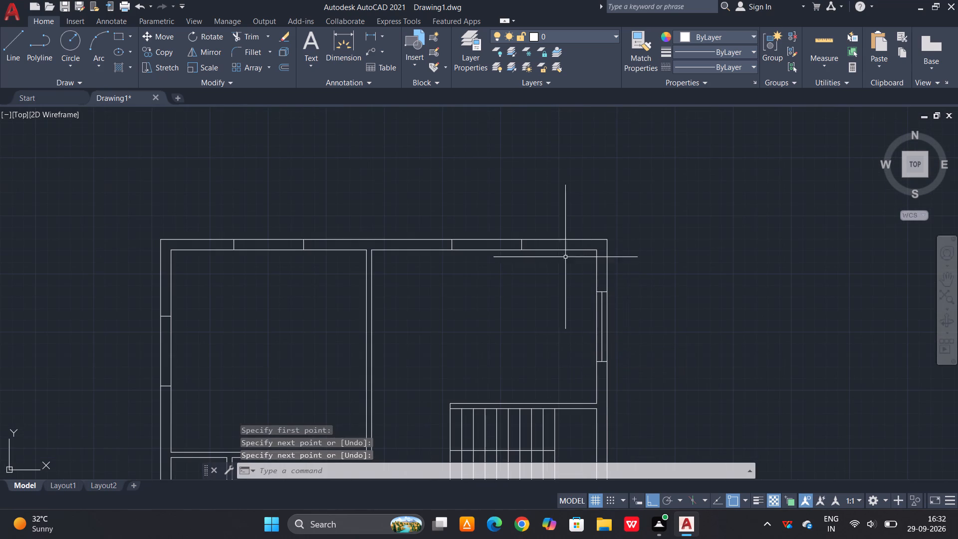
scroll(460, 227, up, 2)
key(space)
click(433, 269)
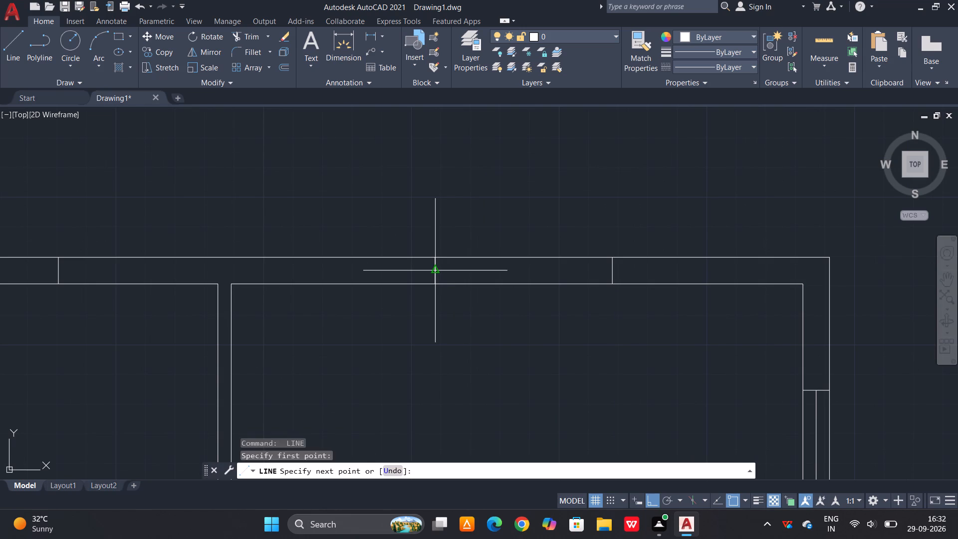
click(611, 271)
key(space)
Draw an east-west centre line in the northwest room's north wall opening, joining the midpoints of its end lines.
scroll(663, 258, down, 1)
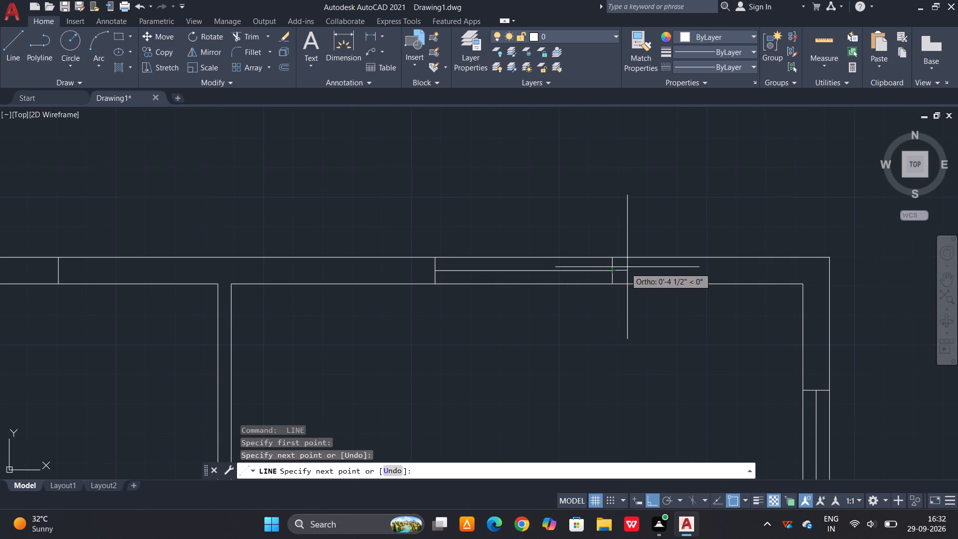
scroll(663, 258, down, 2)
scroll(478, 262, up, 3)
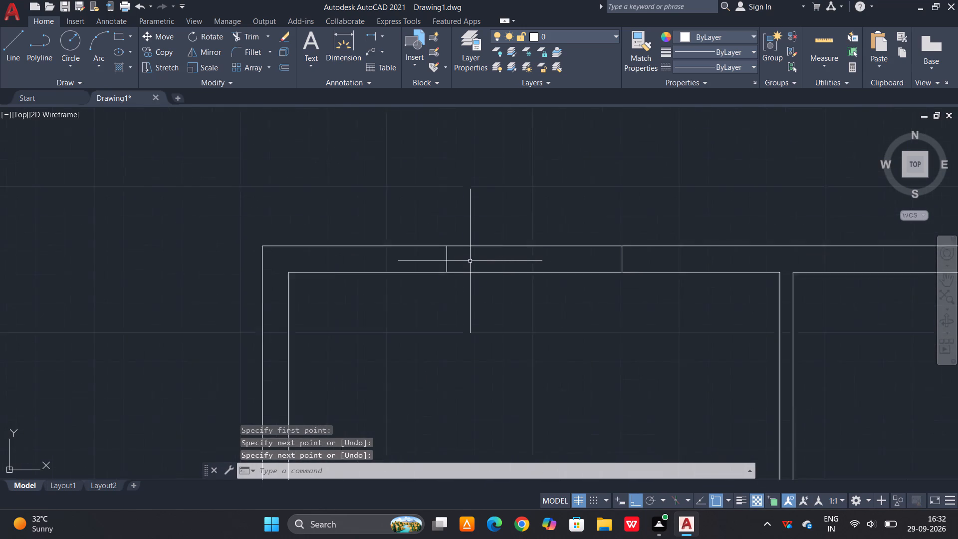
scroll(470, 261, up, 1)
key(space)
click(433, 259)
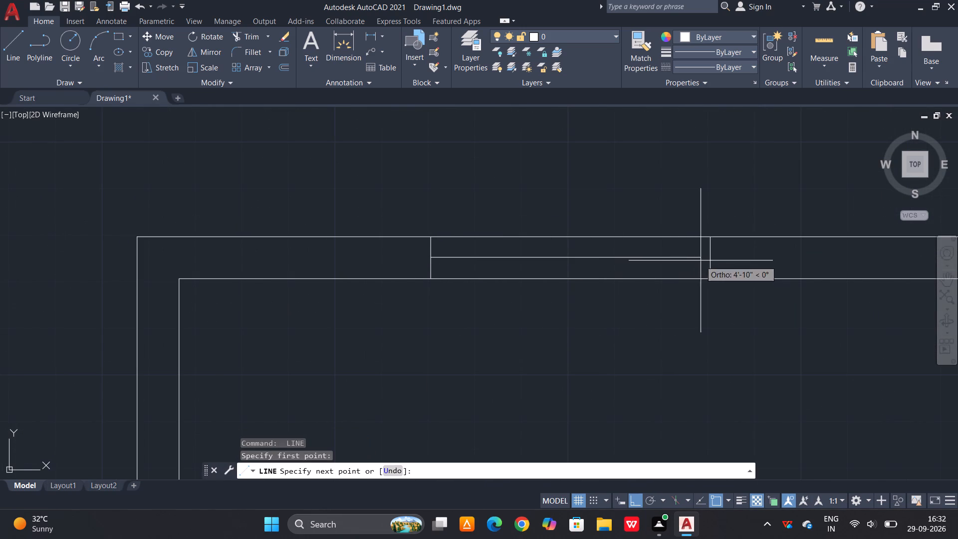
click(712, 259)
key(space)
Draw a north-south centre line in the northwest room's west wall opening, joining the midpoints of its end lines.
scroll(752, 201, down, 3)
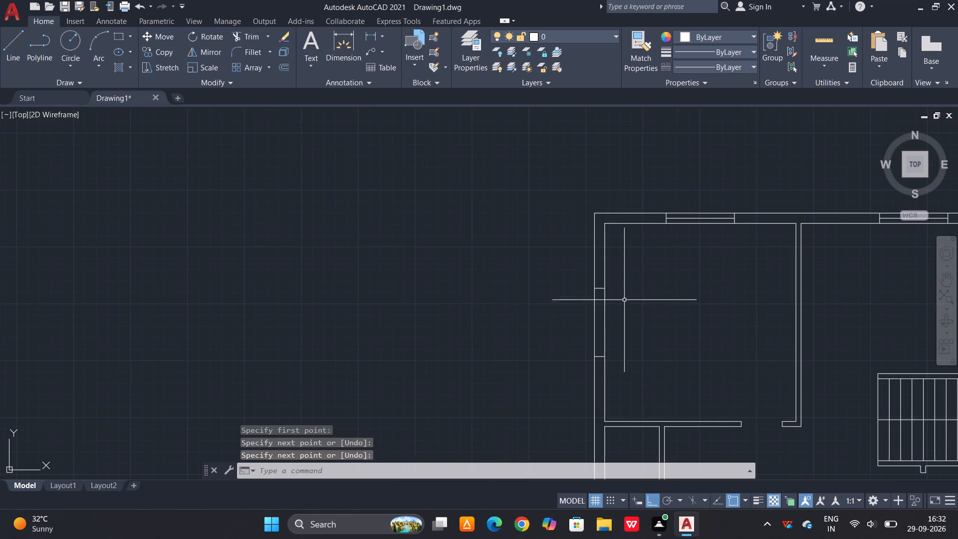
scroll(584, 321, up, 2)
key(space)
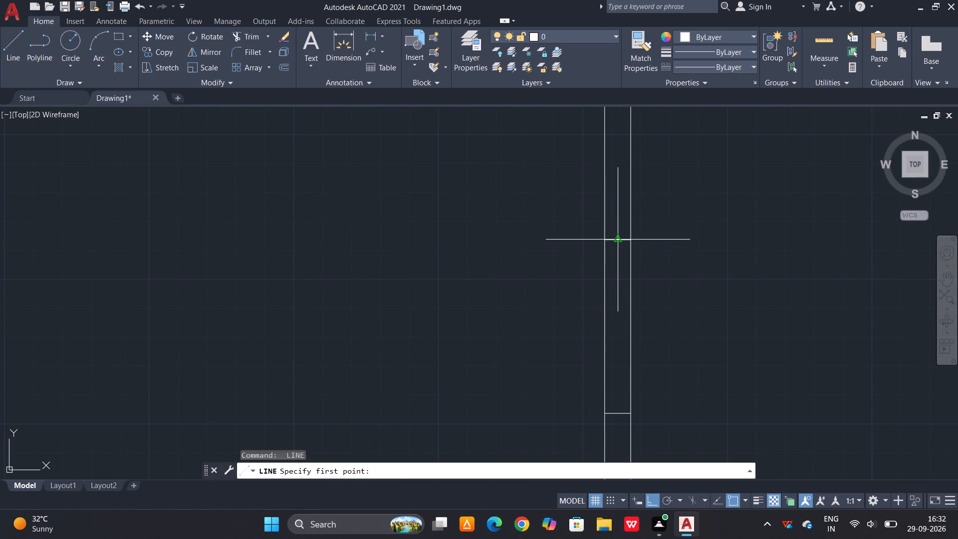
click(615, 238)
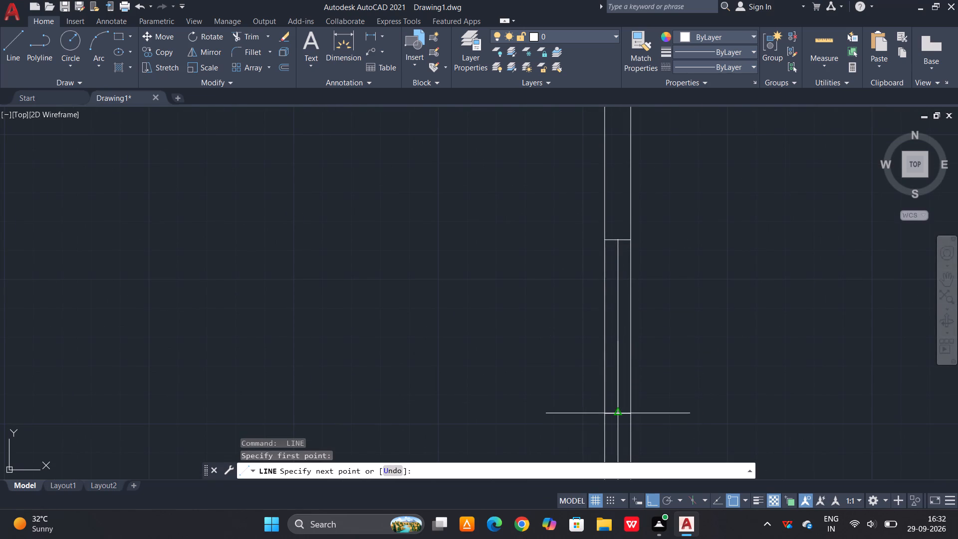
click(617, 414)
key(space)
Draw a north-south centre line in the northern of the southwest room's two west wall openings, between its end-line midpoints.
scroll(625, 251, down, 3)
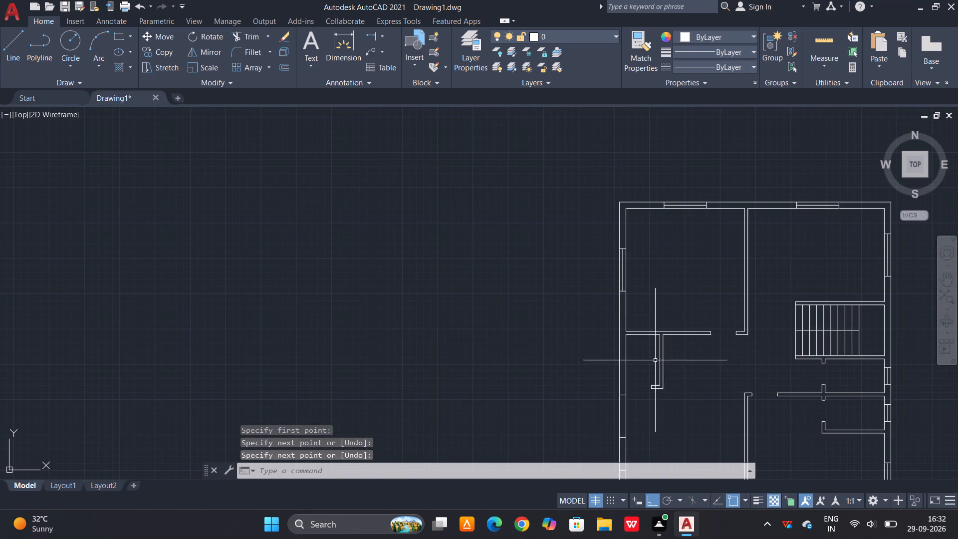
right_click(638, 401)
middle_drag(638, 401, 632, 315)
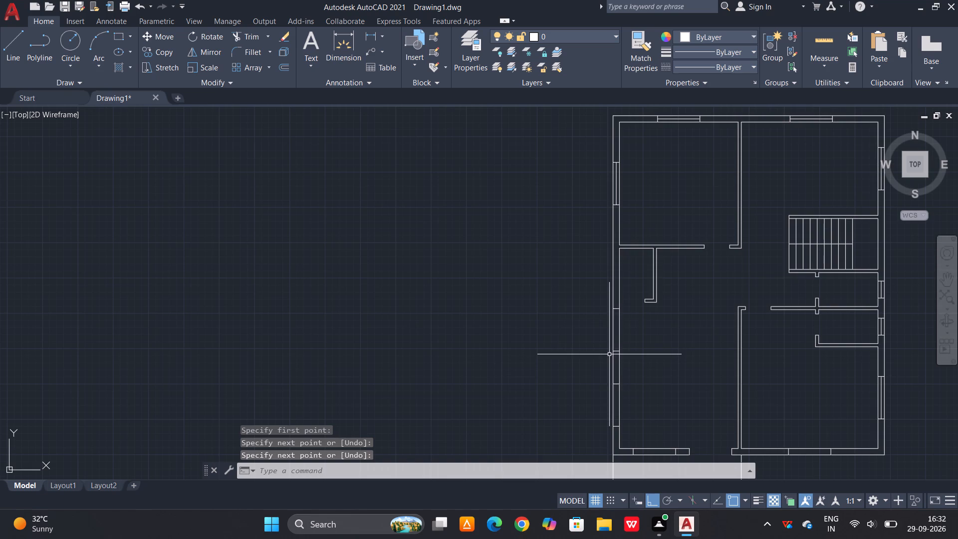
scroll(609, 354, up, 1)
scroll(654, 281, down, 1)
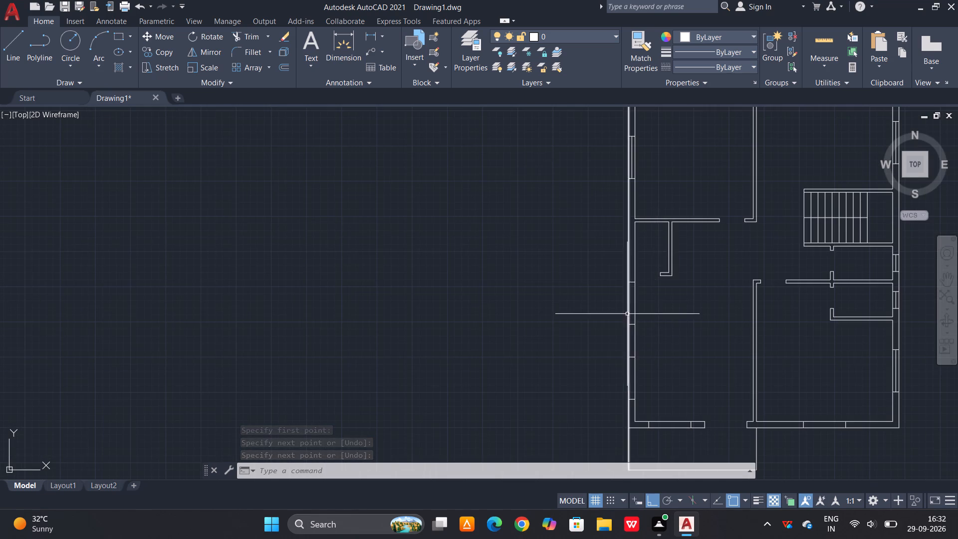
scroll(635, 319, up, 2)
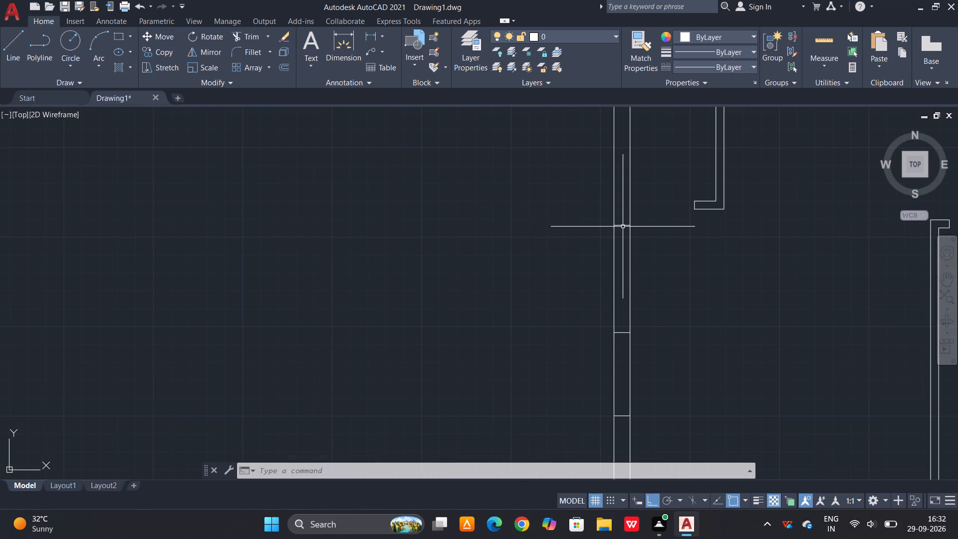
key(space)
click(623, 226)
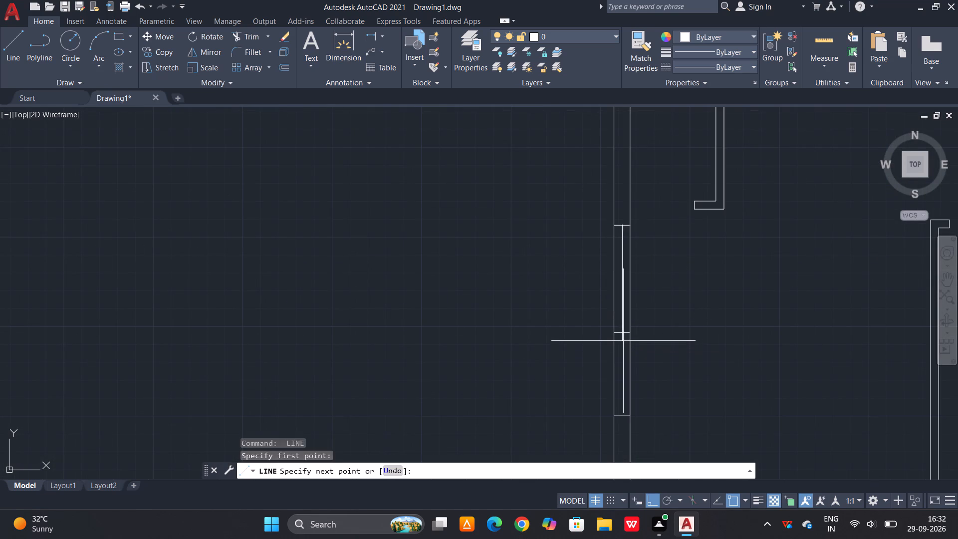
click(622, 330)
key(space)
Draw a north-south centre line in the southern of the southwest room's two west wall openings, between its end-line midpoints.
scroll(674, 172, down, 2)
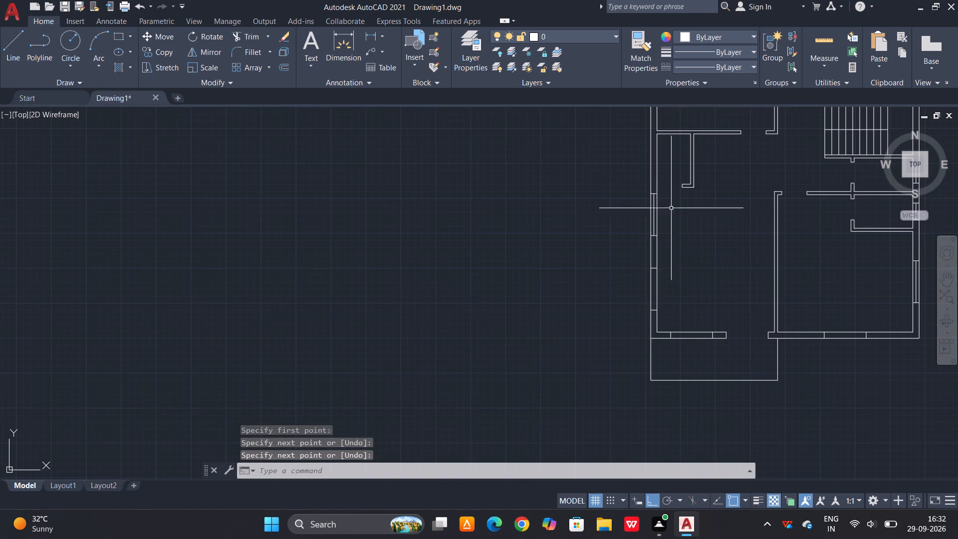
scroll(655, 293, up, 3)
key(space)
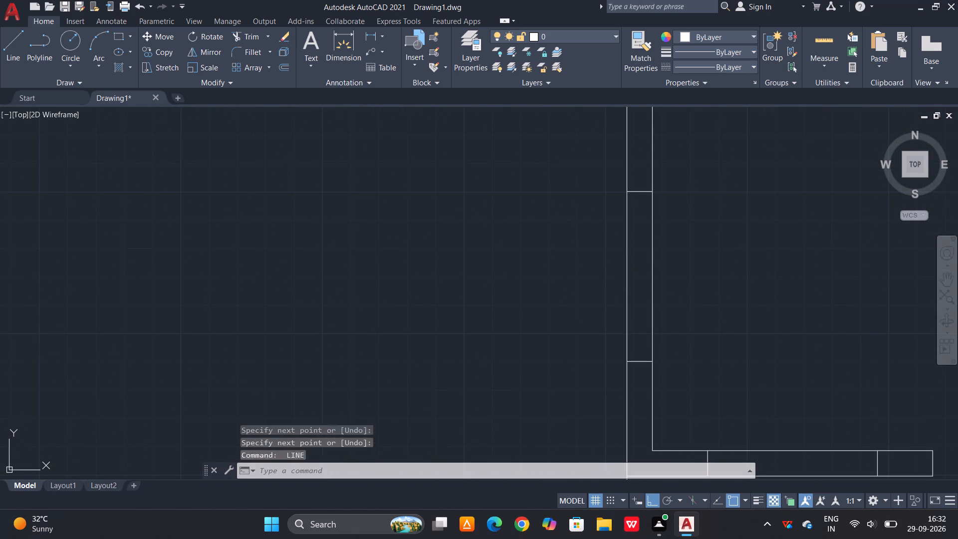
click(641, 193)
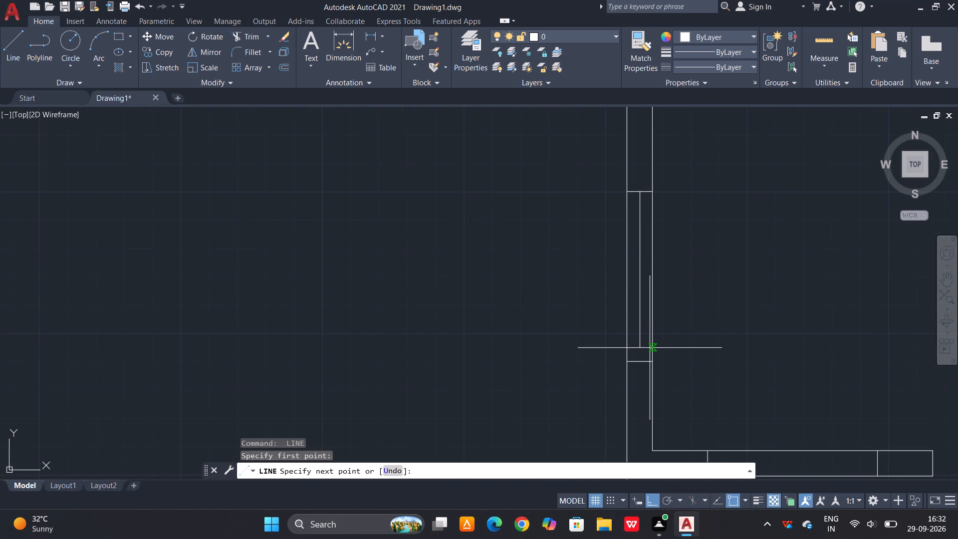
click(643, 361)
key(space)
Draw an east-west centre line in the southwest room's south wall opening, joining the midpoints of its end lines.
scroll(659, 204, down, 1)
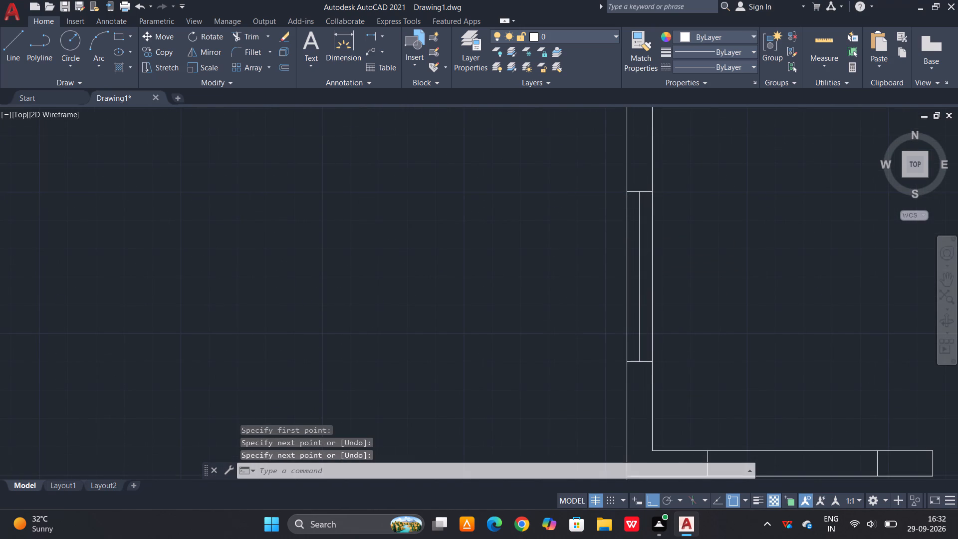
scroll(696, 349, up, 2)
key(space)
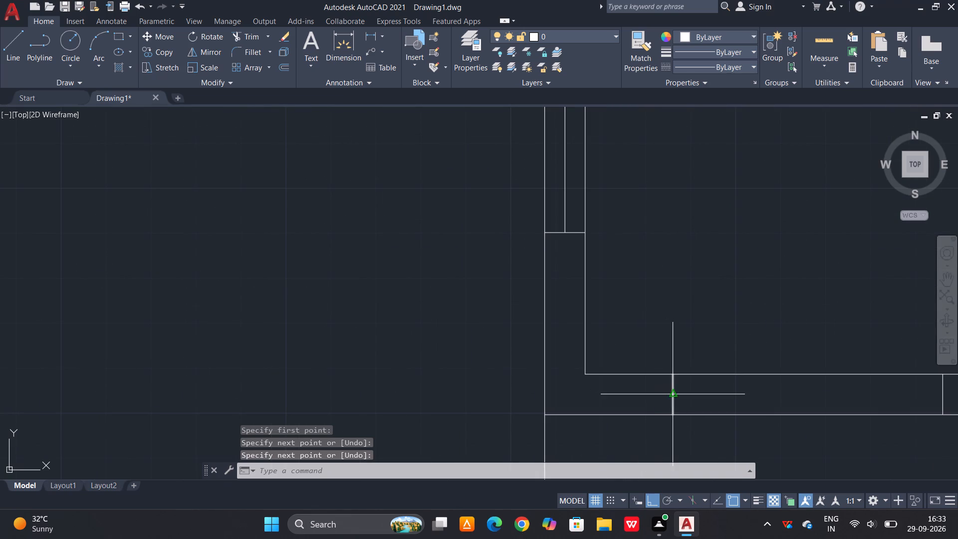
click(673, 395)
scroll(662, 394, down, 2)
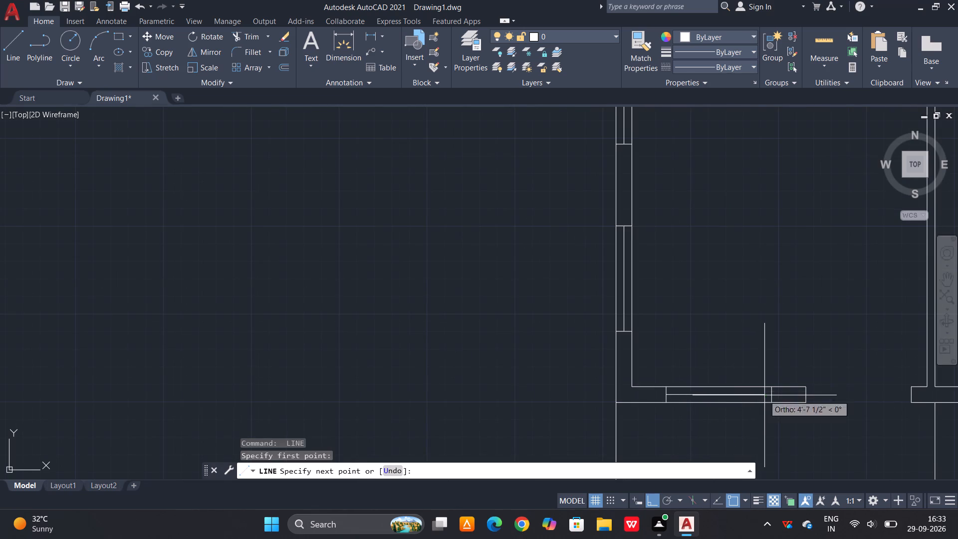
click(771, 393)
key(space)
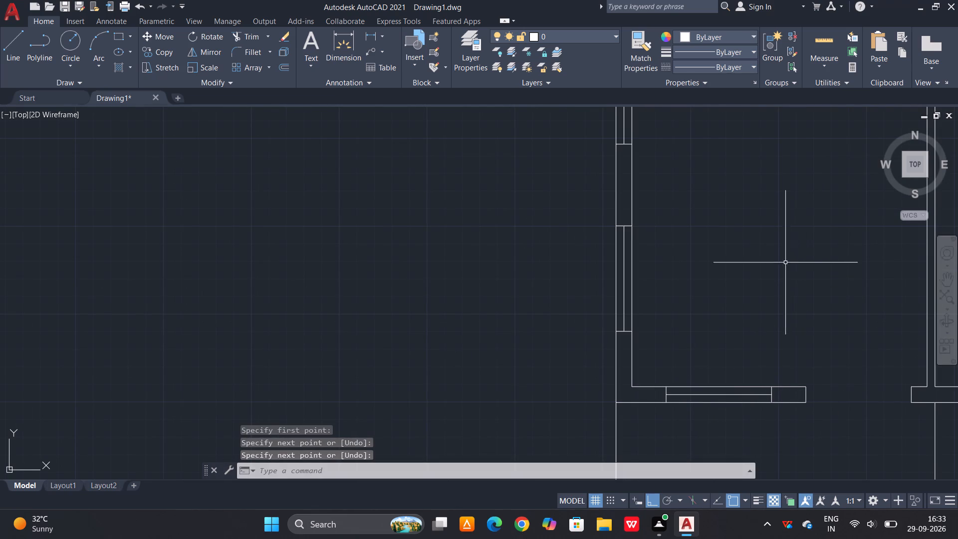
Set the current object colour to index colour 150.
click(752, 36)
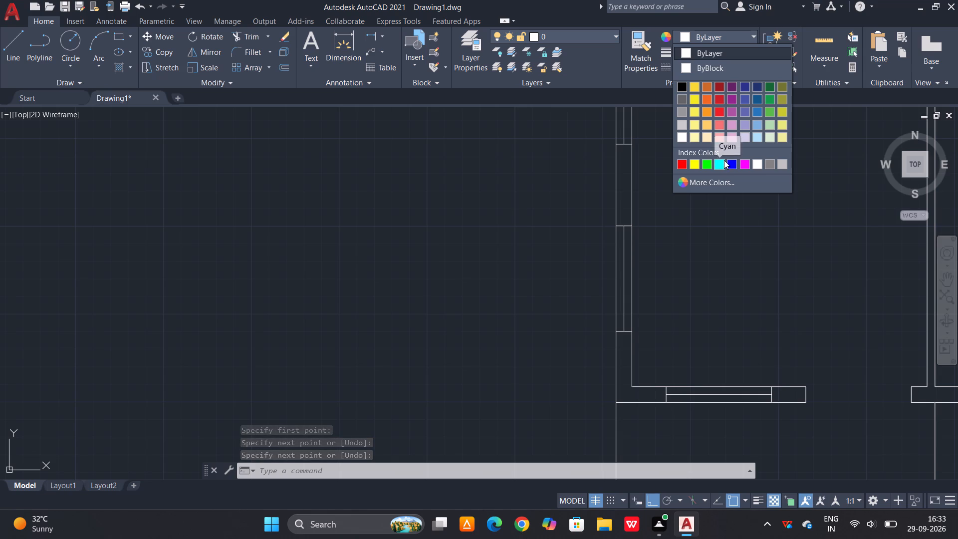
click(718, 181)
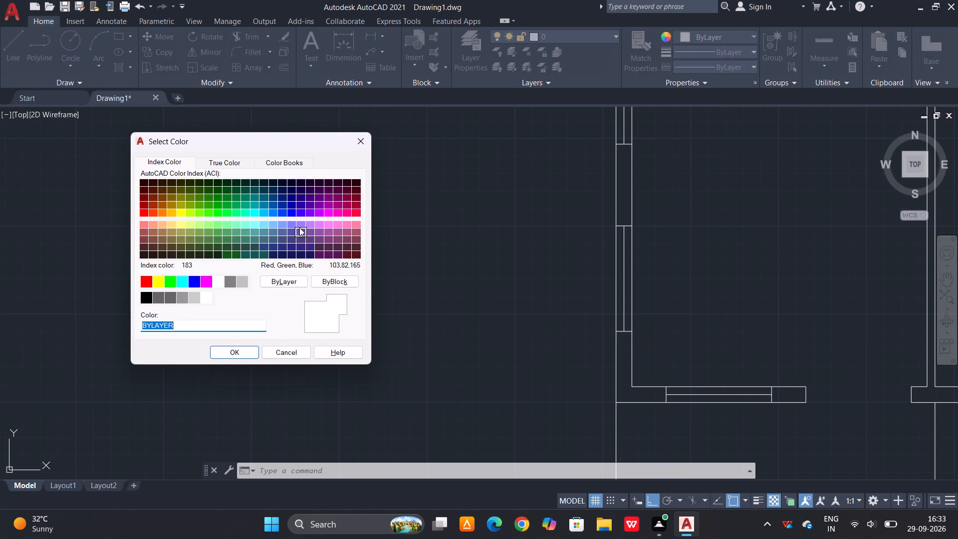
click(266, 213)
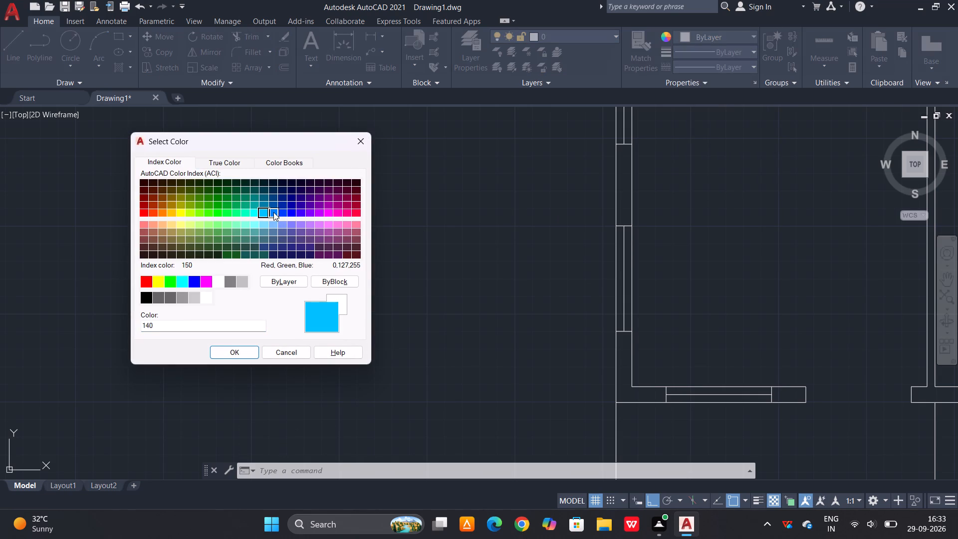
click(273, 212)
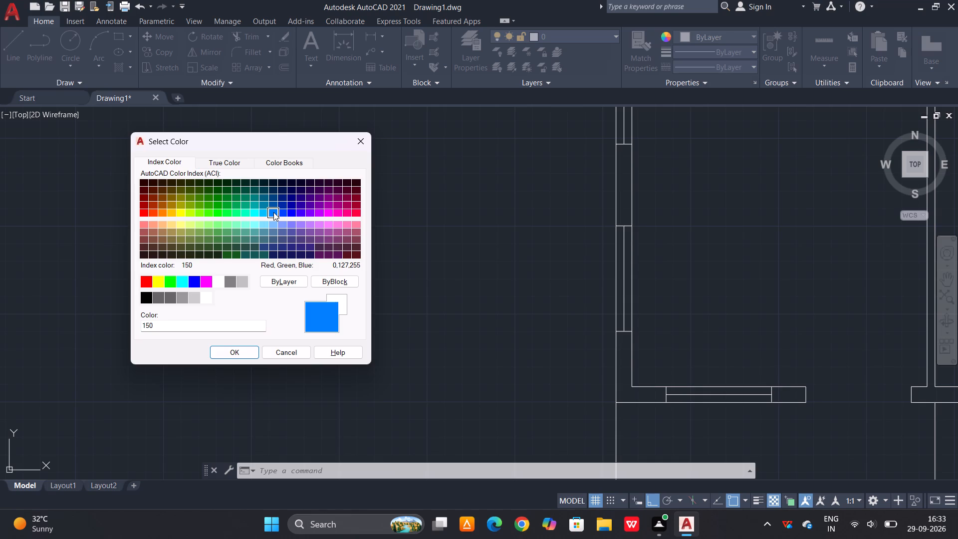
click(245, 354)
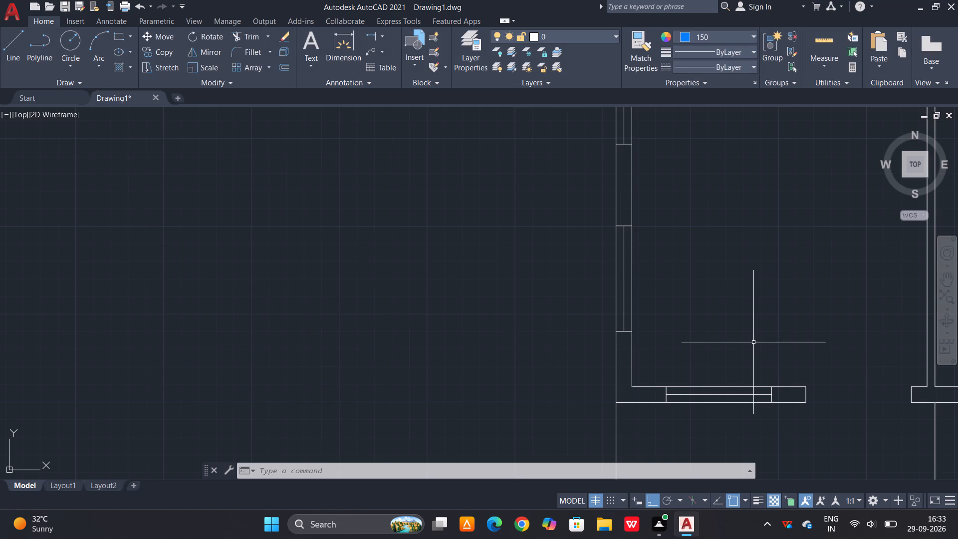
Draw a rectangle in colour 150 around the window opening in the southwest room's south wall, spanning the full wall thickness.
key(r)
text(ec)
key(space)
scroll(683, 364, down, 1)
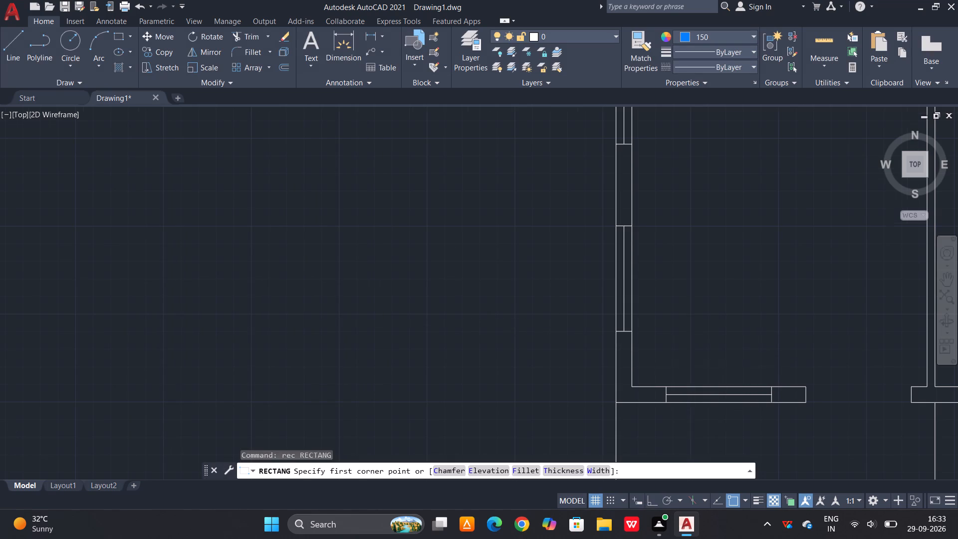
scroll(677, 376, up, 3)
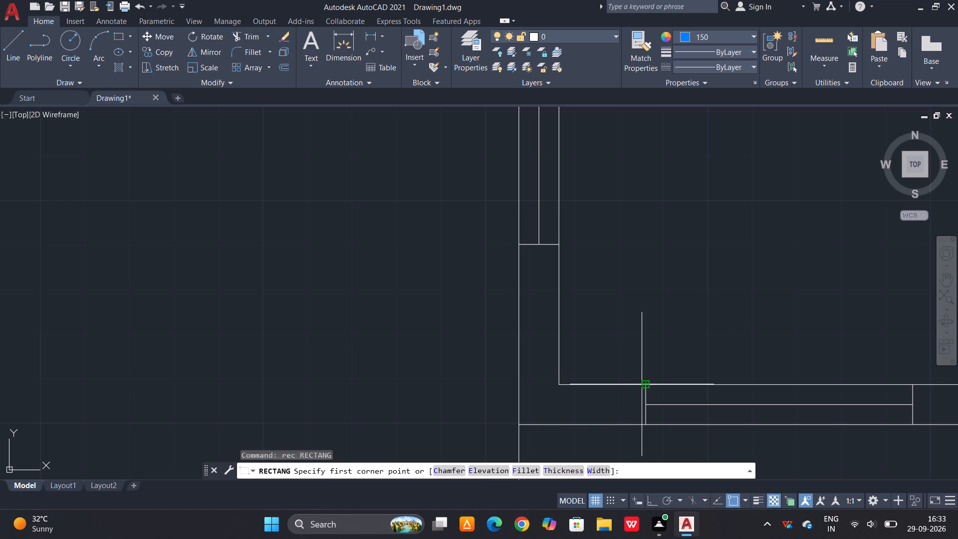
click(646, 384)
scroll(648, 312, down, 3)
scroll(714, 344, up, 3)
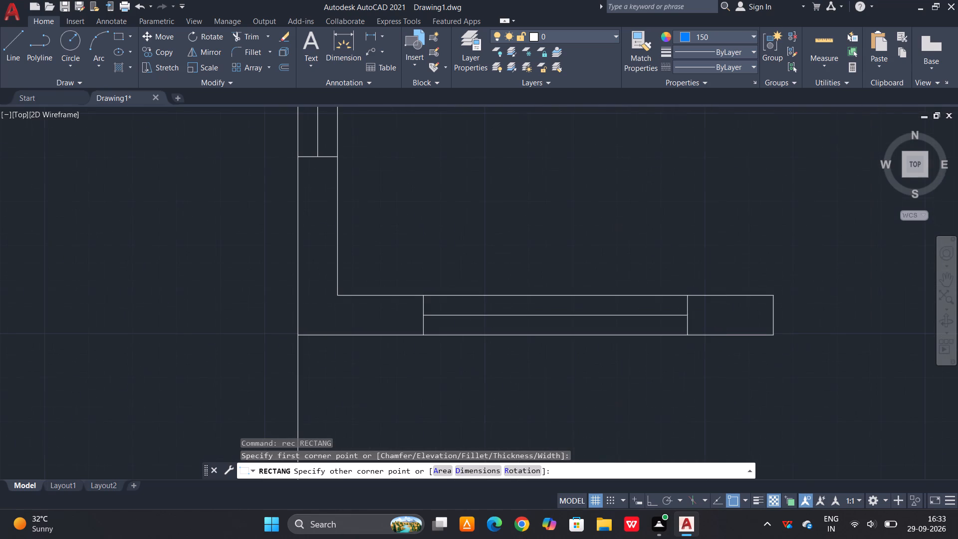
click(691, 336)
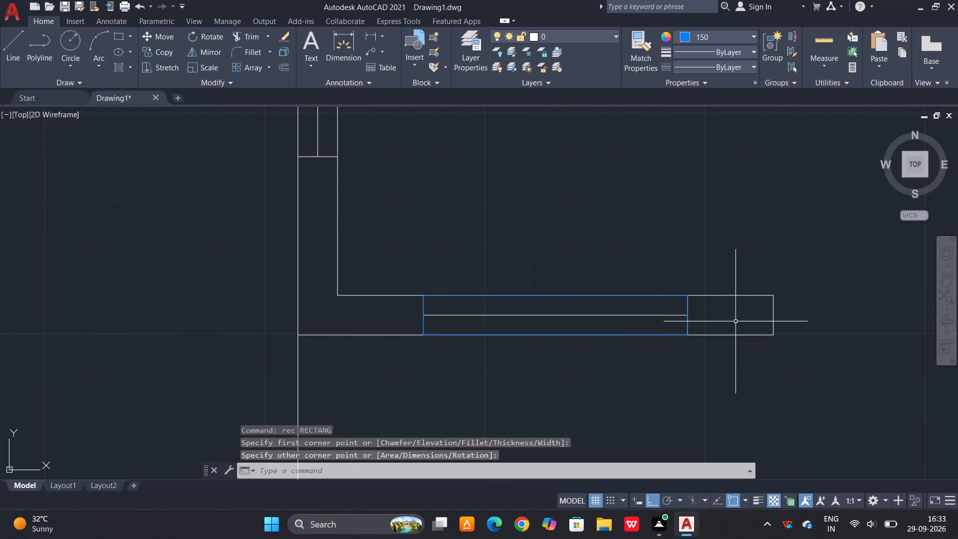
Outline the southern of the southwest room's two west wall windows with a blue rectangle, from corner to opposite corner.
scroll(736, 321, down, 2)
middle_drag(631, 212, 642, 272)
scroll(586, 217, up, 1)
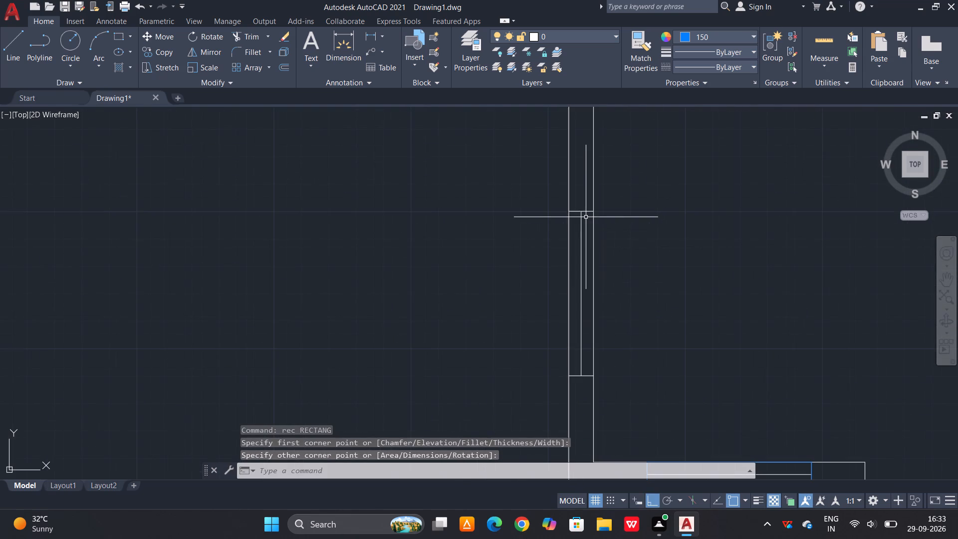
key(space)
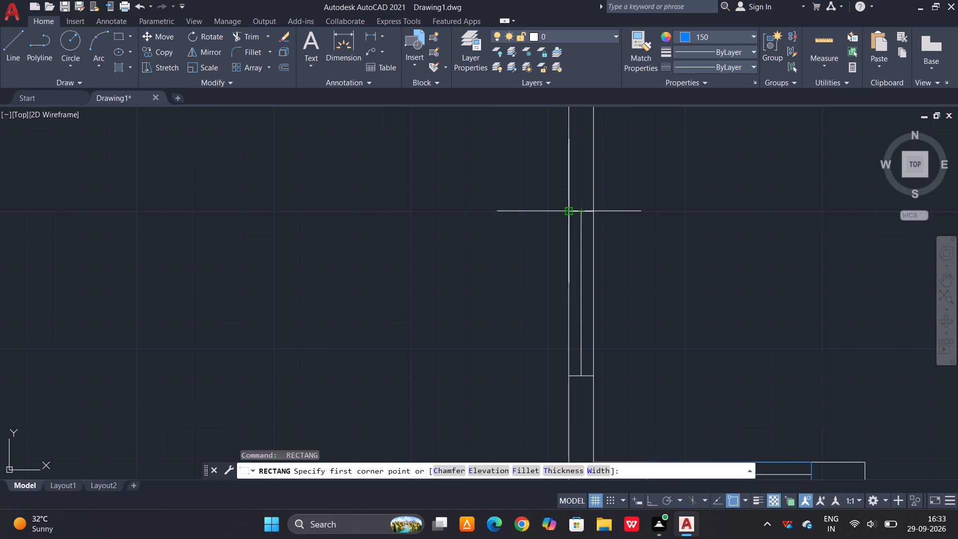
click(565, 214)
click(595, 373)
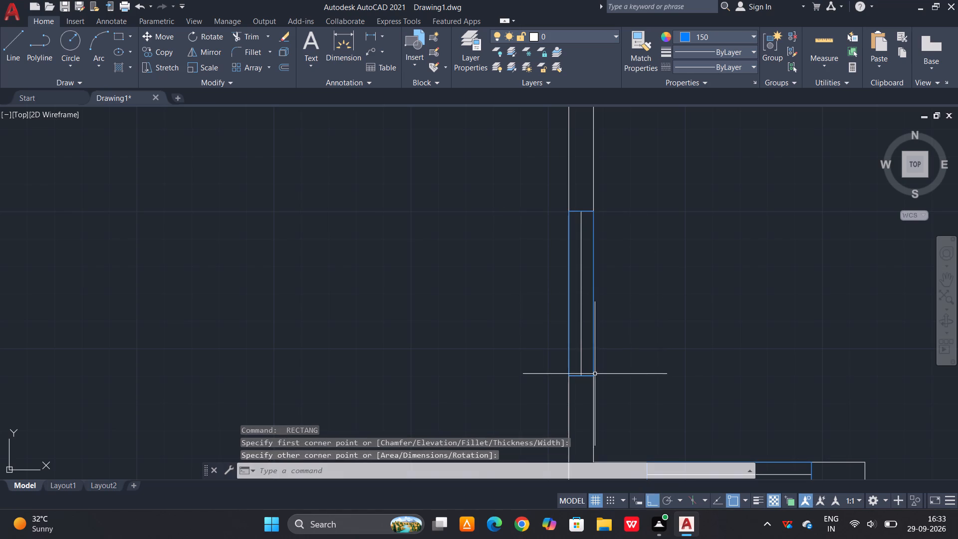
Outline the northern of the southwest room's two west wall windows with a blue rectangle, from corner to opposite corner.
scroll(676, 361, down, 3)
scroll(660, 252, up, 3)
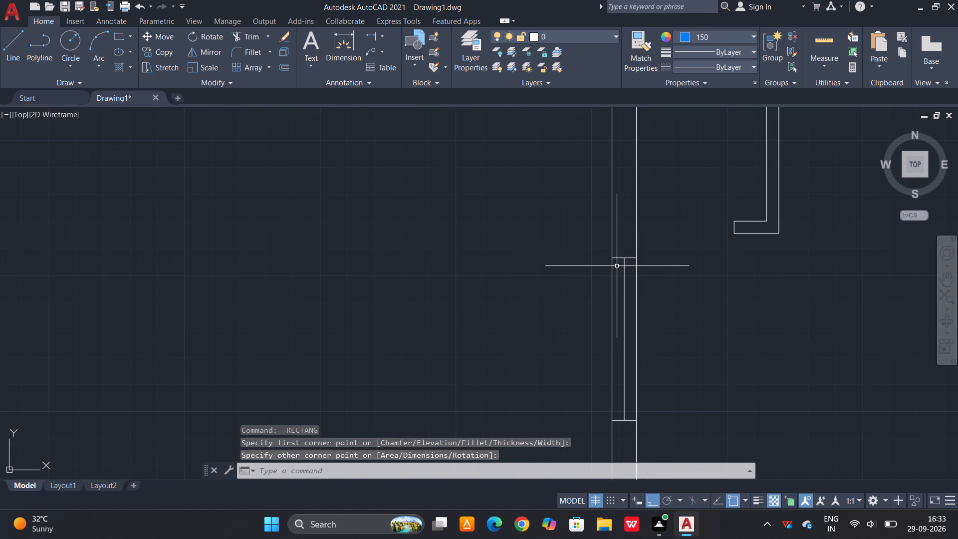
key(space)
click(612, 258)
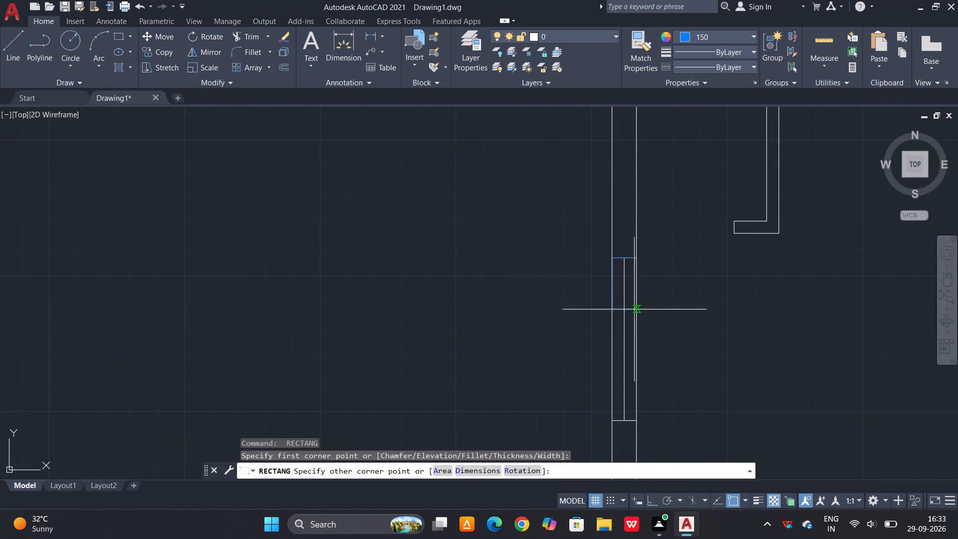
click(638, 418)
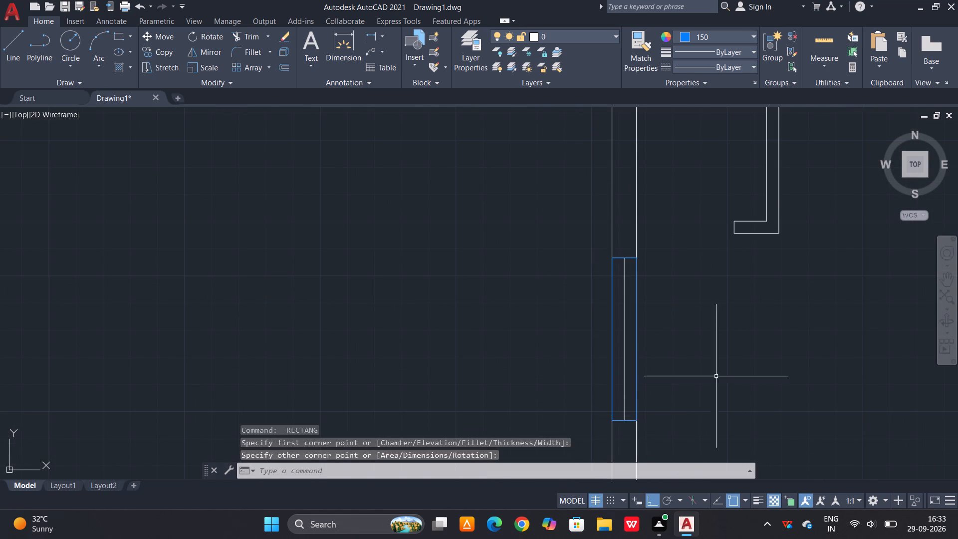
Outline the northwest room's west wall window with a blue rectangle spanning the opening and the wall thickness.
scroll(717, 376, down, 3)
key(space)
middle_drag(694, 217, 651, 241)
scroll(653, 242, up, 3)
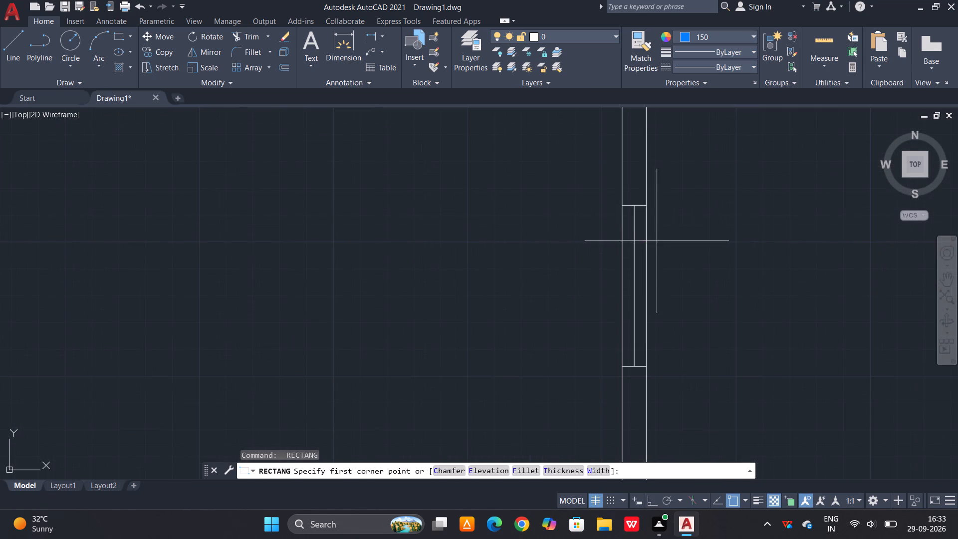
key(space)
click(623, 207)
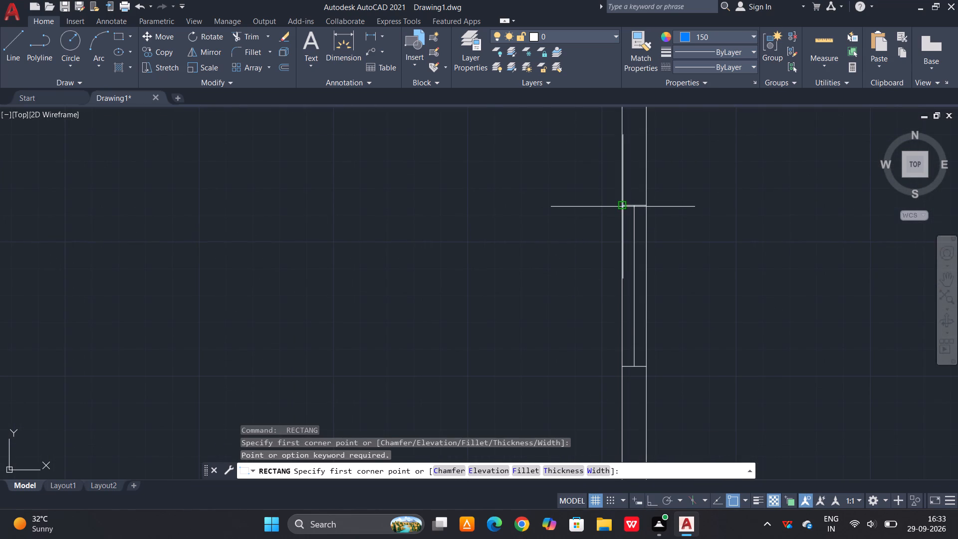
click(647, 369)
Outline the northwest room's north wall window with a blue rectangle spanning the opening and the wall thickness.
scroll(678, 346, down, 3)
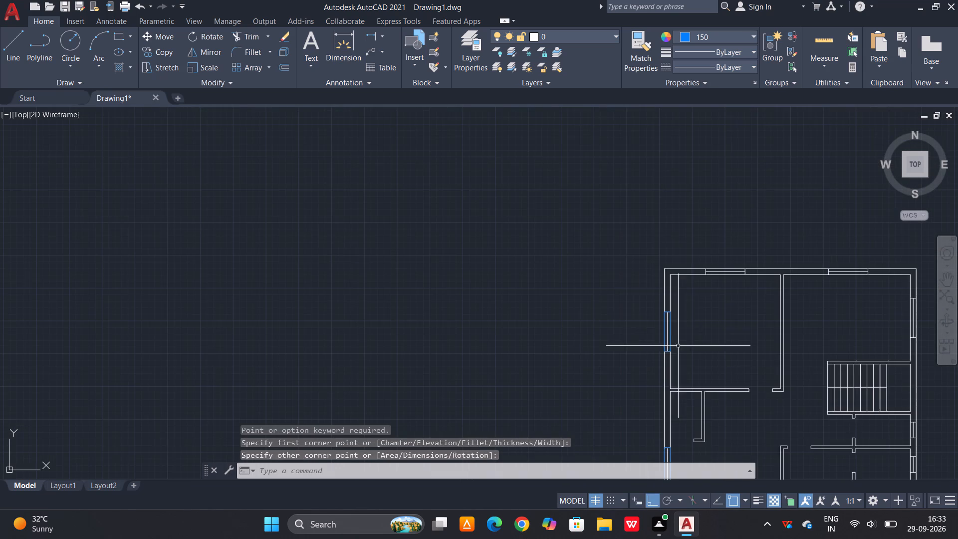
scroll(711, 261, up, 2)
key(space)
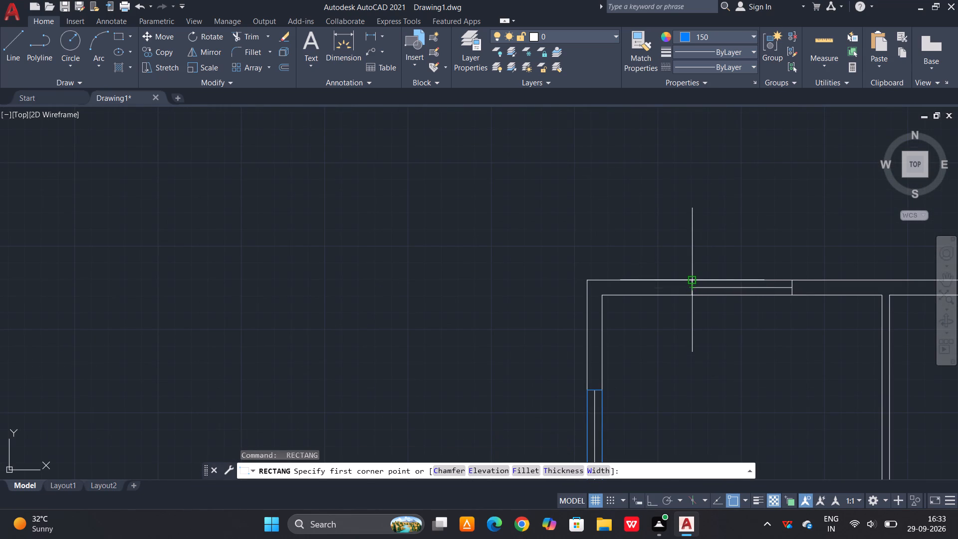
click(692, 282)
scroll(788, 290, up, 3)
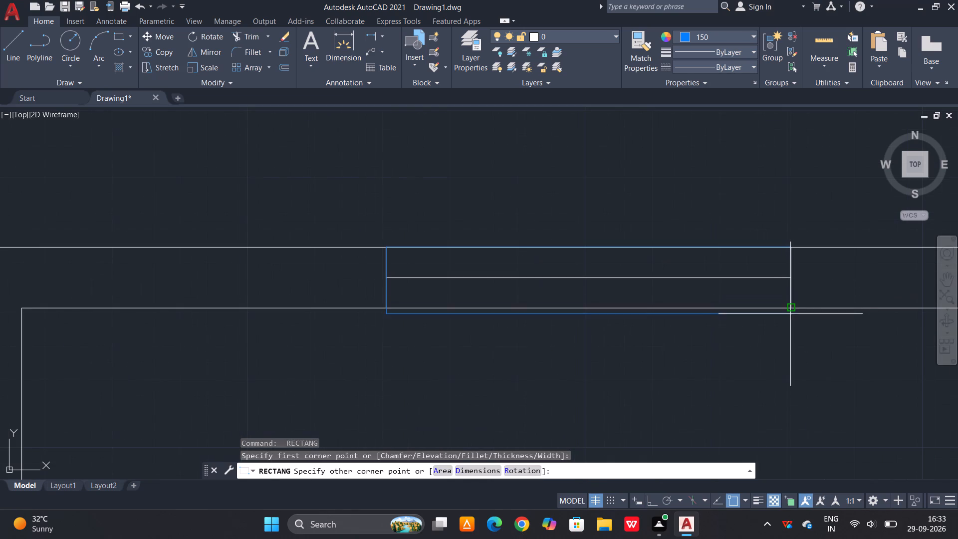
click(792, 310)
Outline the northeast room's north wall window with a blue rectangle spanning the opening and the wall thickness.
scroll(617, 271, down, 3)
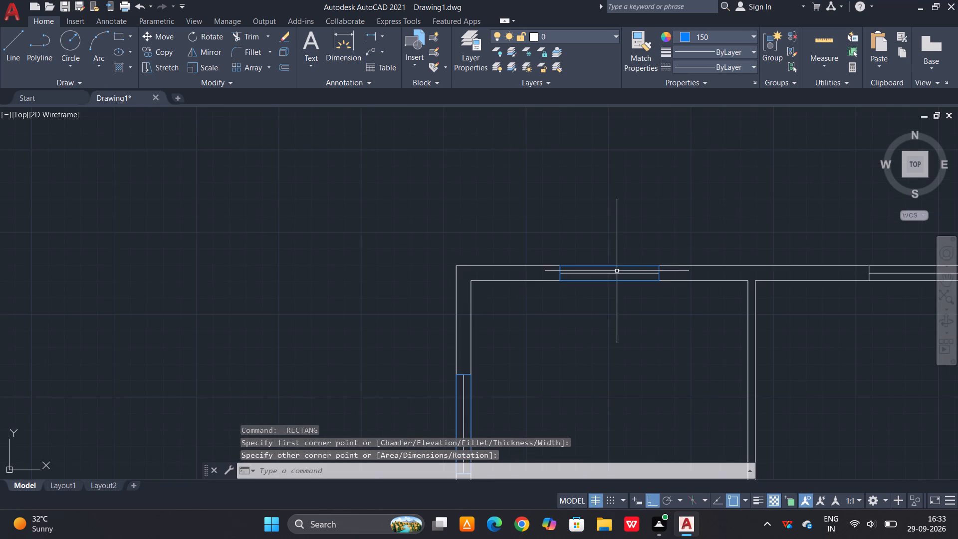
scroll(696, 262, down, 2)
scroll(822, 263, up, 3)
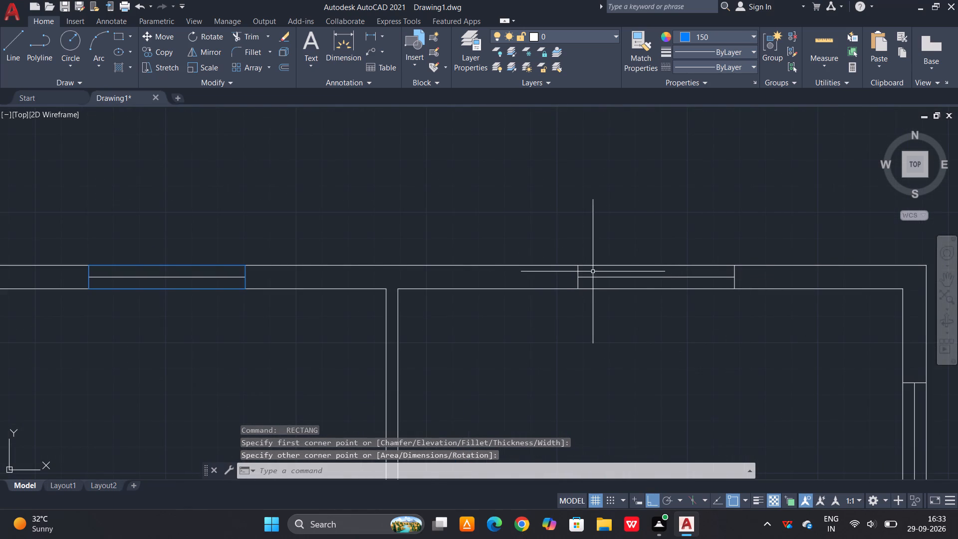
key(space)
click(576, 268)
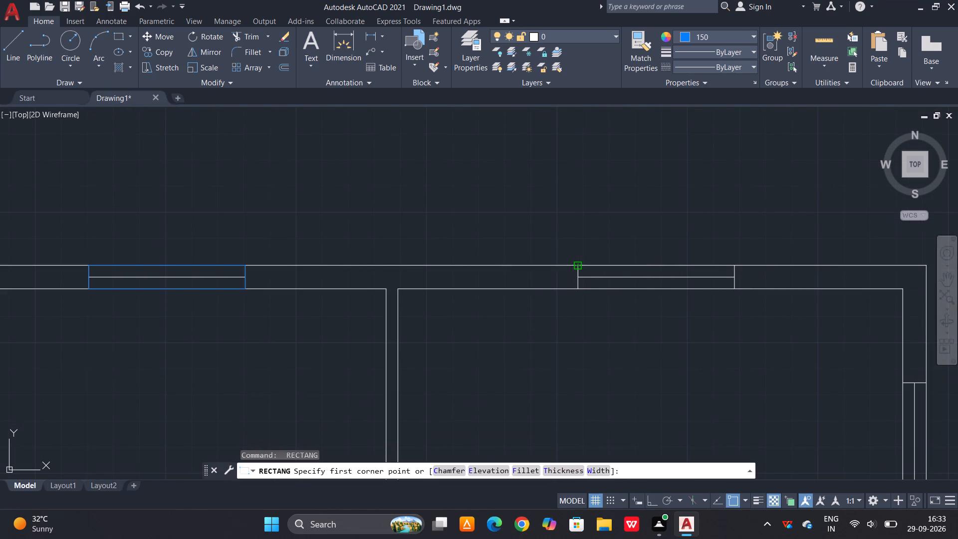
click(736, 289)
Outline the northeast room's east wall window with a blue rectangle spanning the opening and the wall thickness.
scroll(728, 210, down, 2)
scroll(833, 287, up, 2)
key(space)
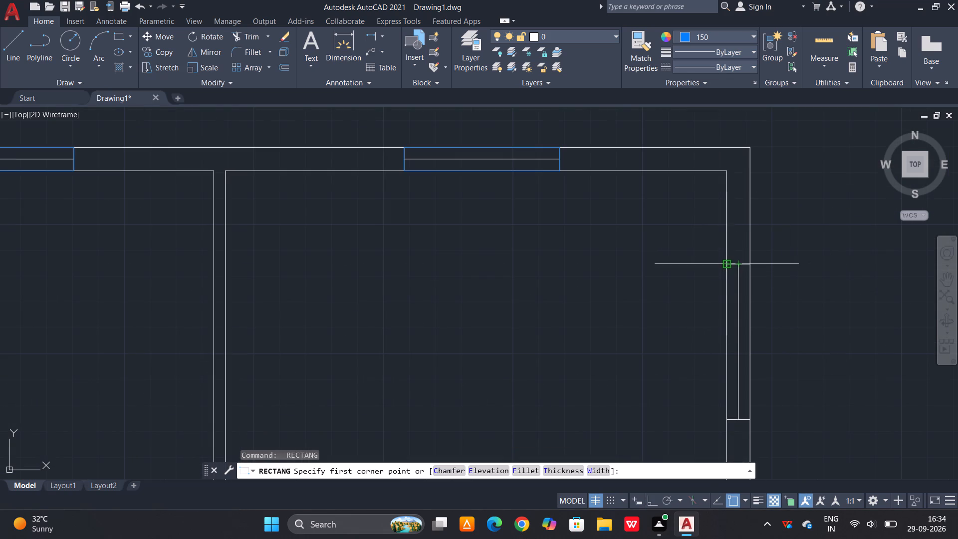
click(728, 268)
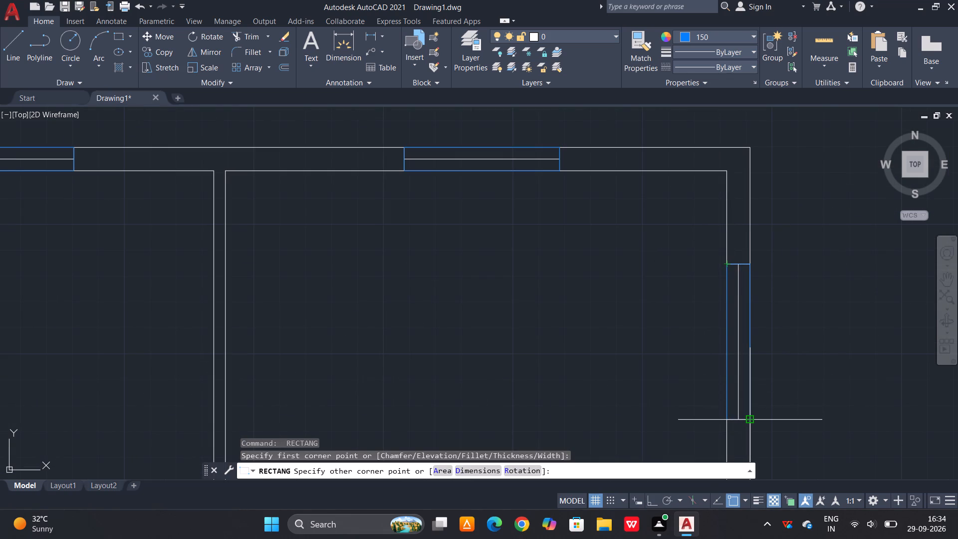
click(748, 419)
Outline the east wall window of the small room directly south of the staircase with a blue rectangle.
scroll(745, 226, down, 4)
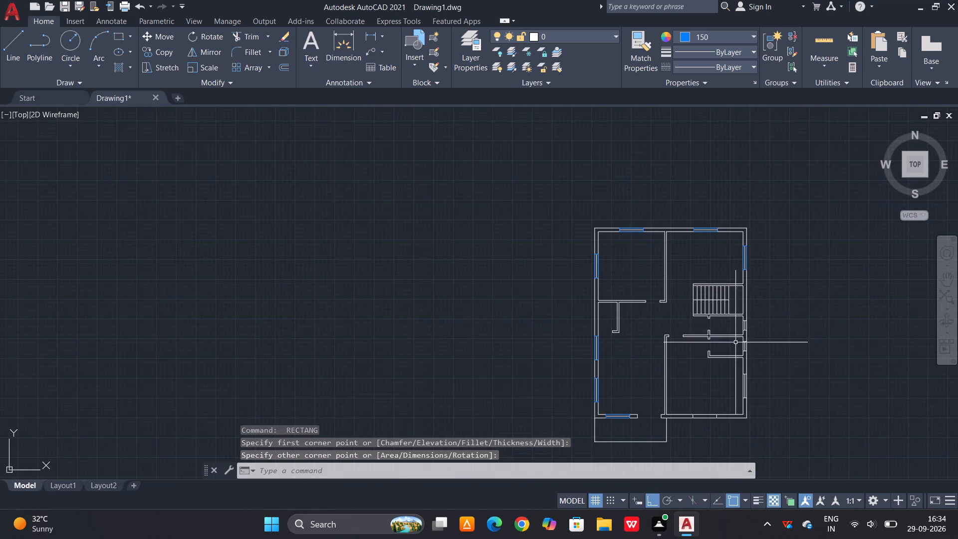
scroll(735, 342, up, 2)
scroll(756, 302, up, 3)
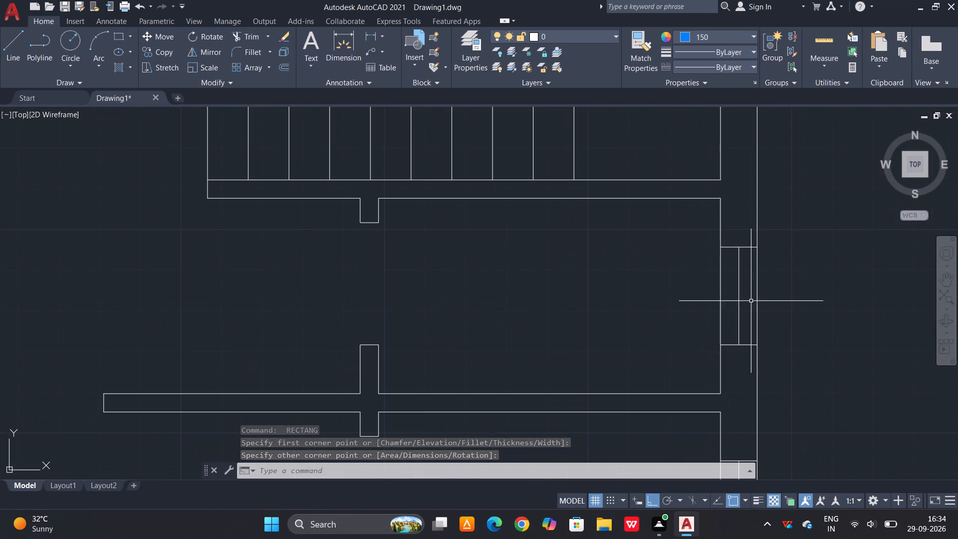
key(space)
click(722, 248)
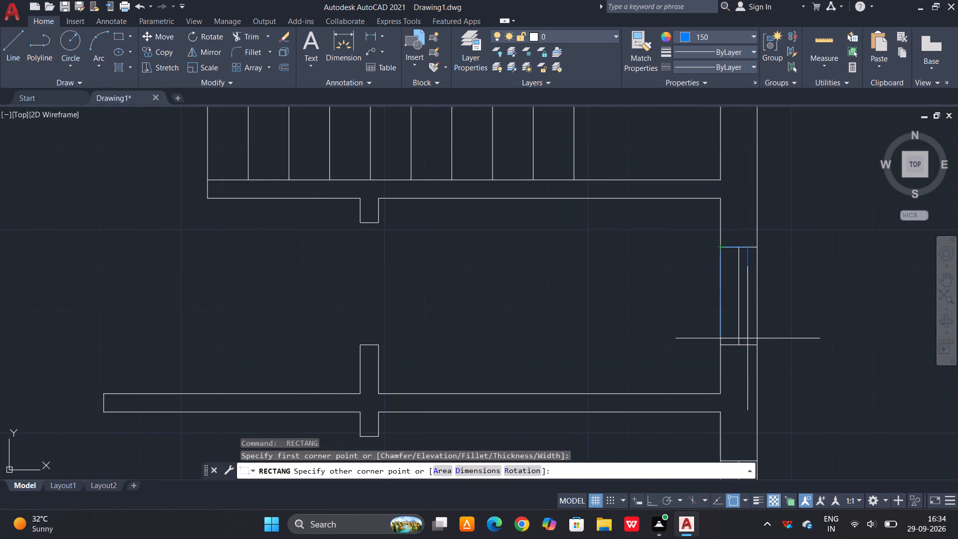
click(756, 345)
Outline the east wall window of the southern of the two small rooms below the staircase with a blue rectangle.
scroll(728, 223, down, 3)
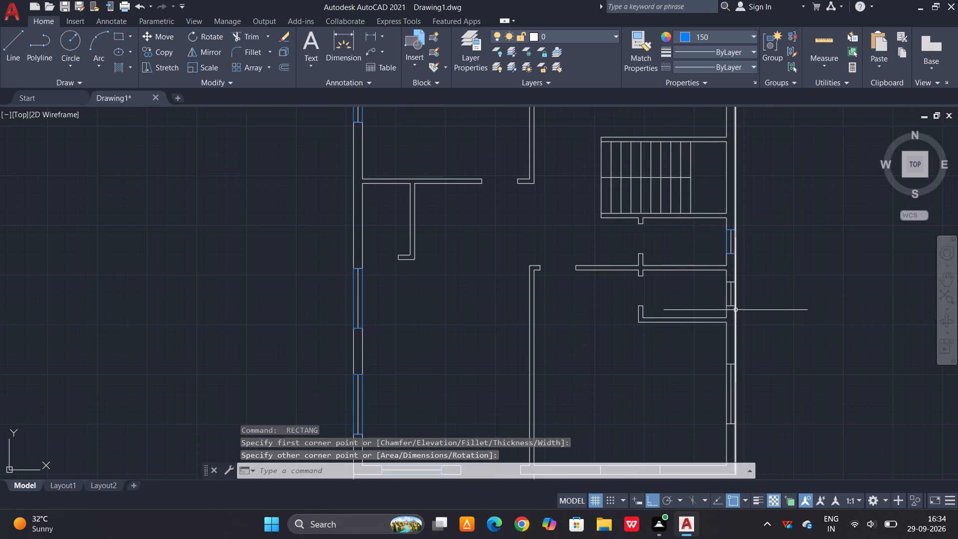
scroll(737, 303, up, 3)
key(space)
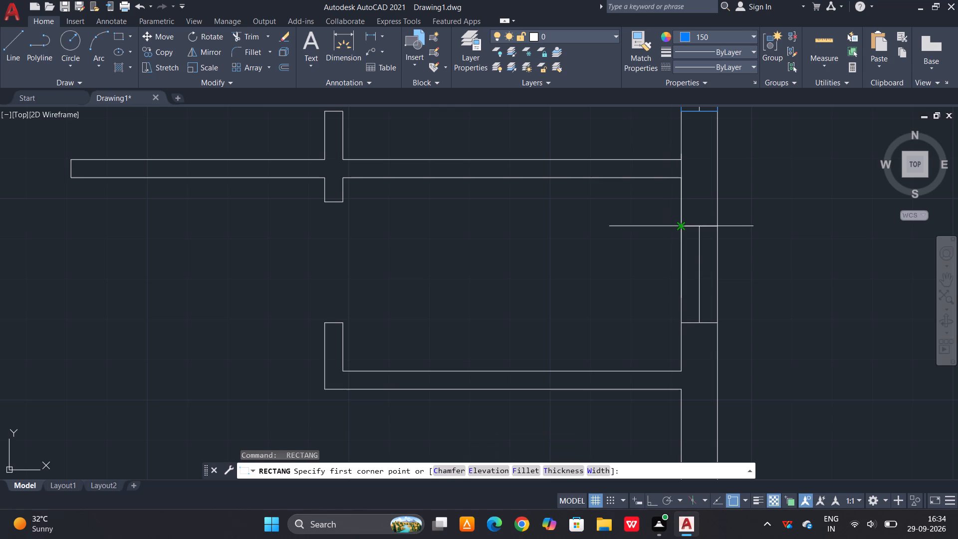
click(680, 228)
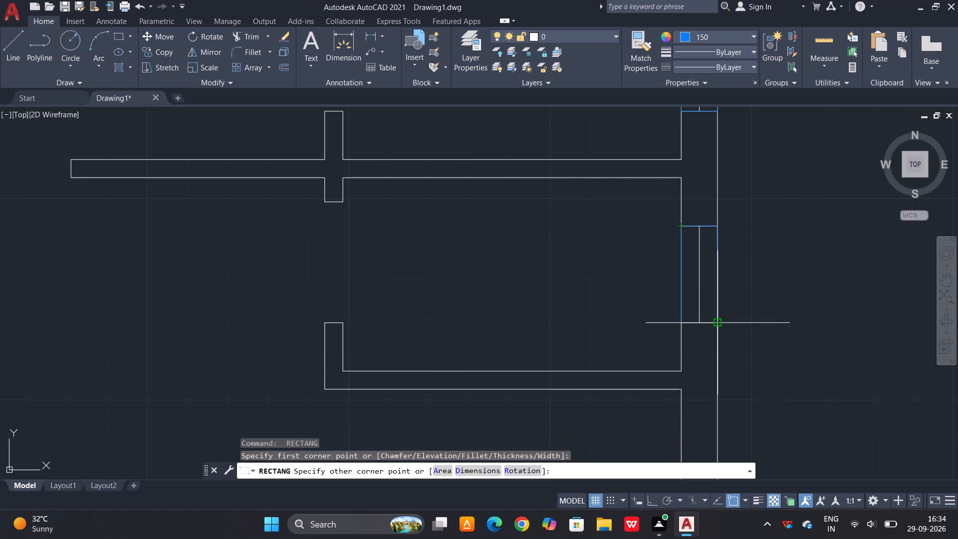
click(719, 321)
Outline the southeast room's east wall window with a blue rectangle spanning the opening and the wall thickness.
scroll(737, 192, down, 2)
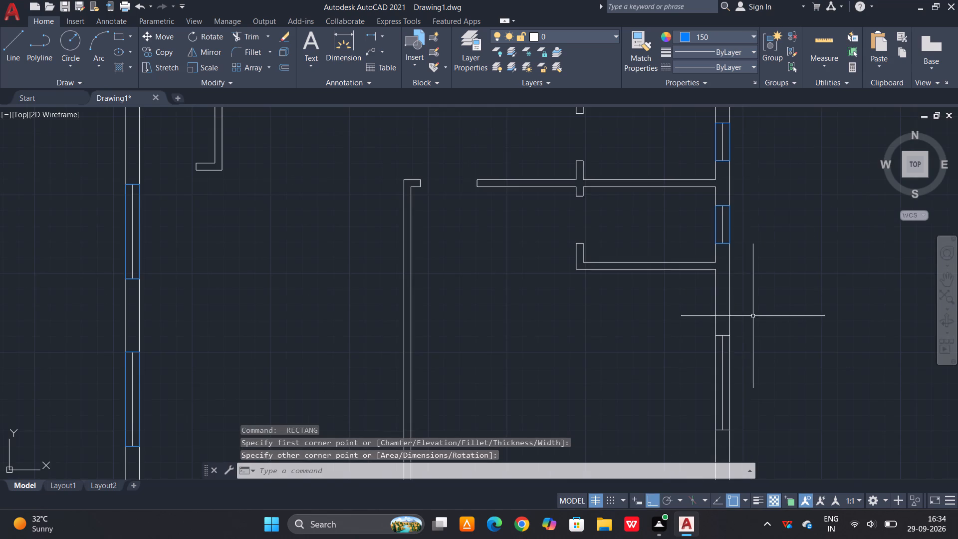
scroll(736, 346, up, 3)
key(space)
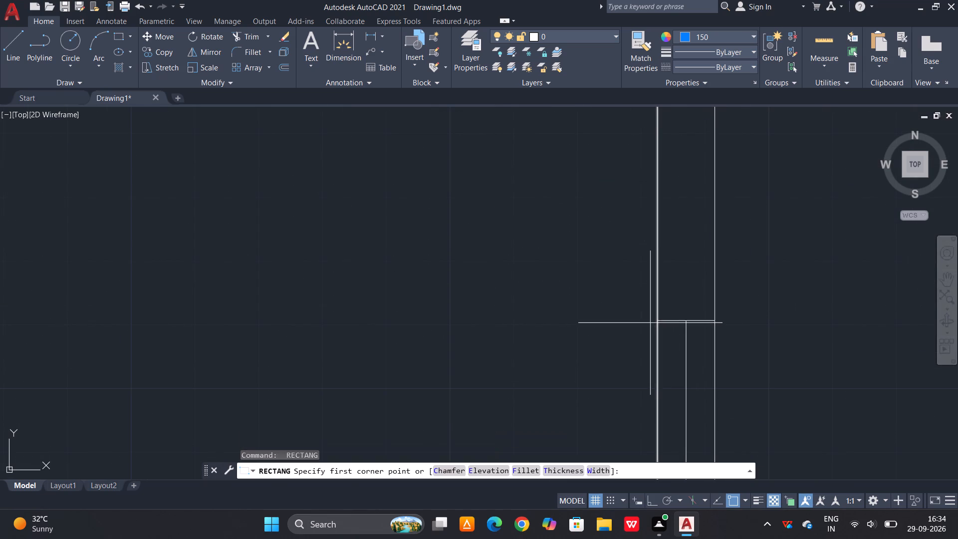
click(660, 322)
scroll(691, 264, down, 4)
scroll(699, 332, up, 3)
click(671, 329)
Outline the southeast room's south wall window opening with a blue rectangle spanning the full wall thickness.
scroll(717, 240, down, 3)
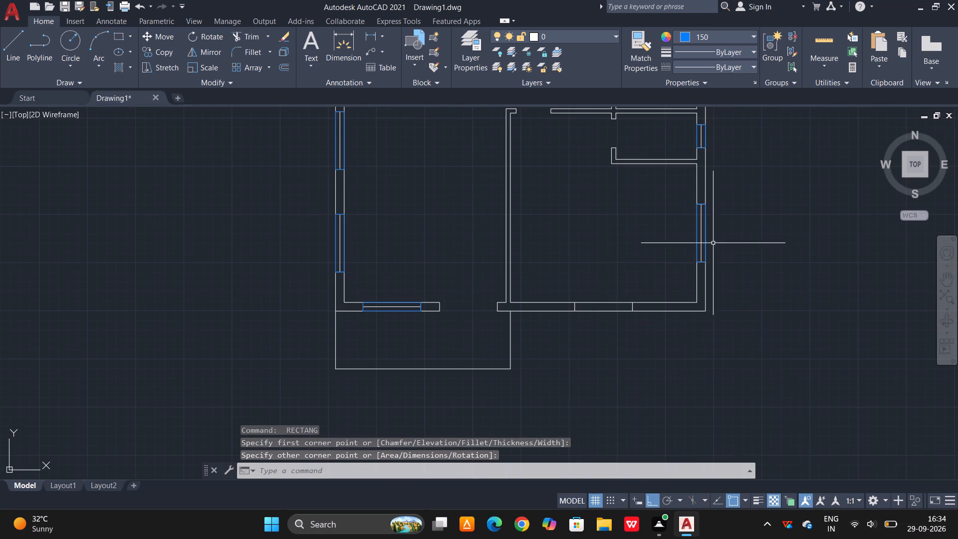
scroll(589, 301, up, 1)
key(space)
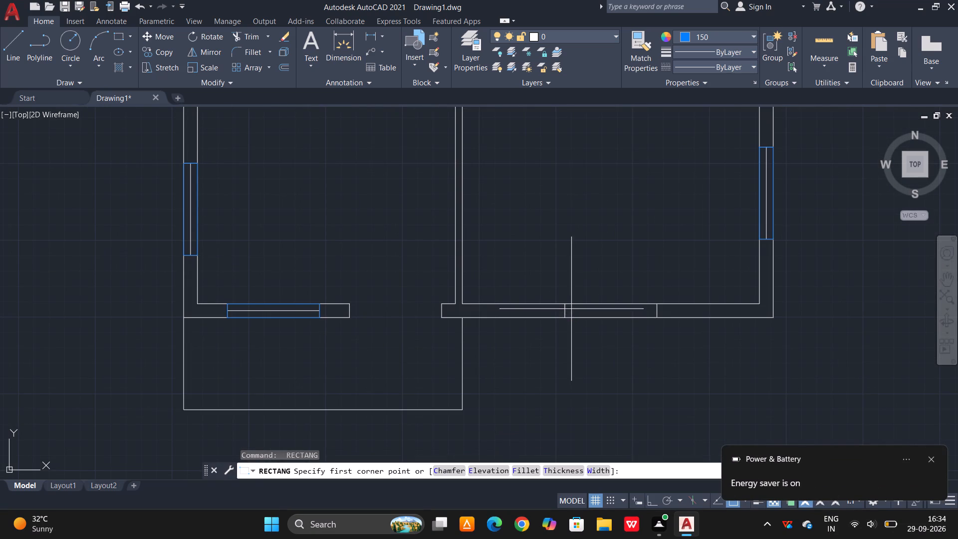
click(567, 304)
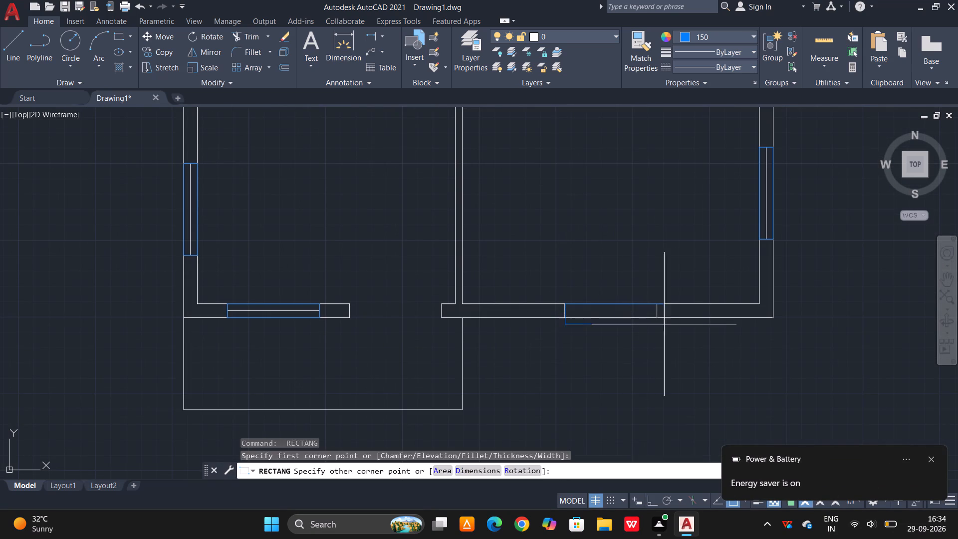
scroll(658, 315, up, 1)
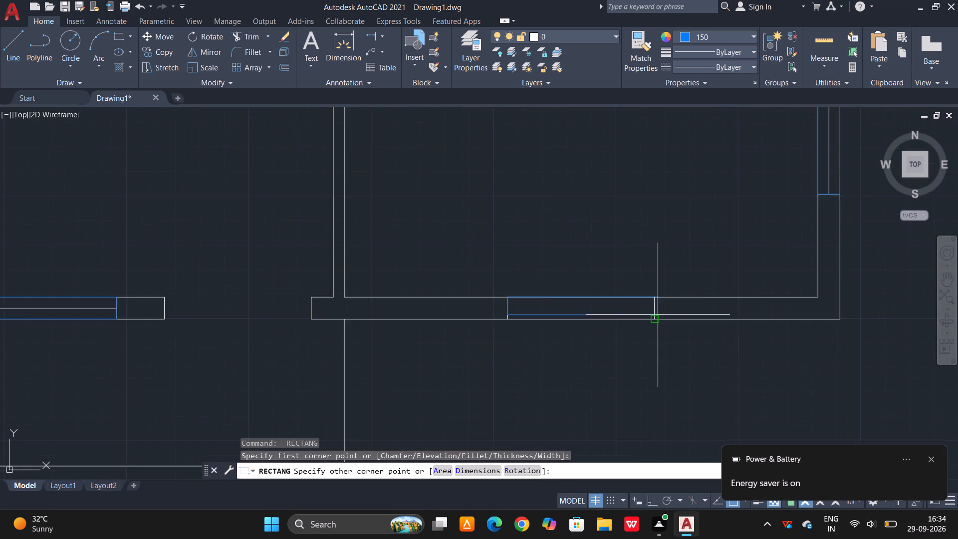
scroll(658, 315, up, 2)
click(645, 329)
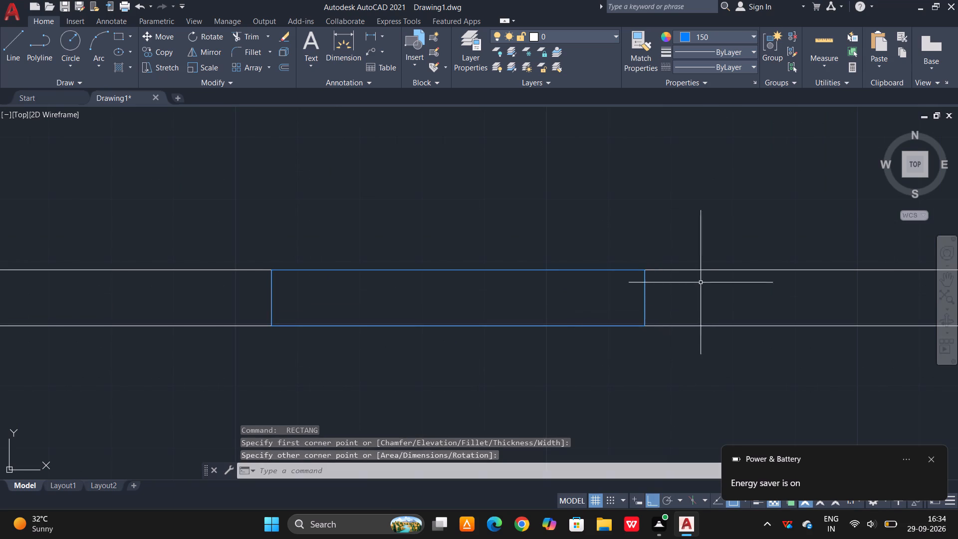
Draw the centre line of the southeast room's south wall window as a flat blue rectangle between the side midpoints.
key(space)
key(l)
key(space)
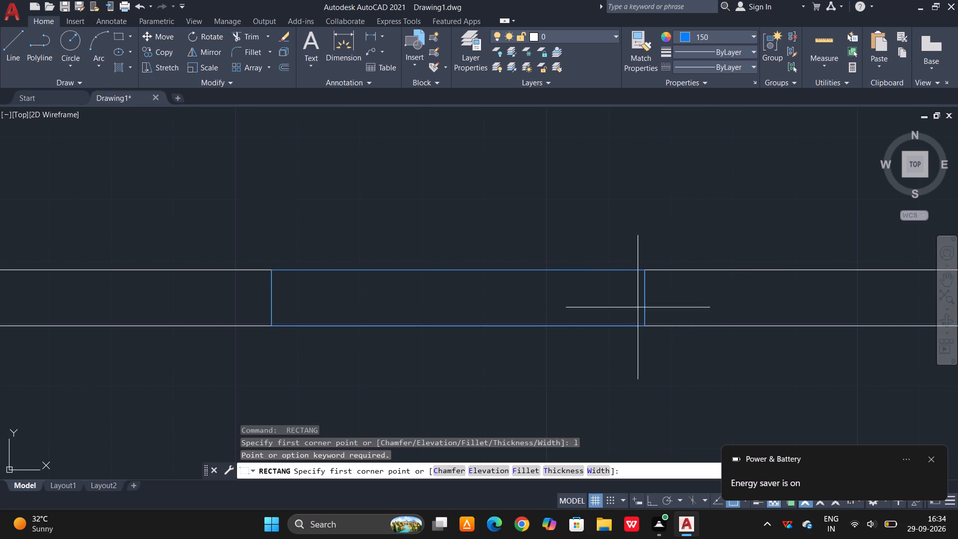
click(646, 299)
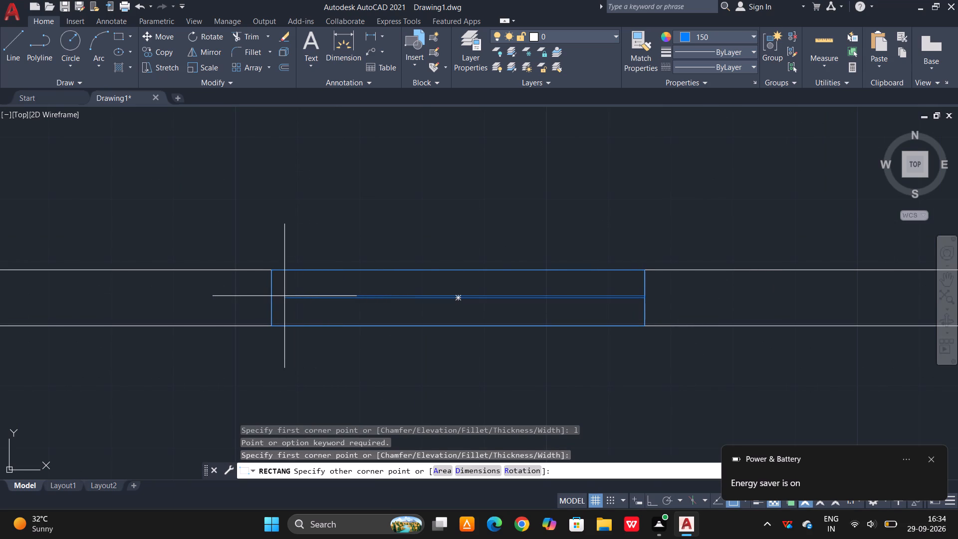
click(273, 295)
key(space)
scroll(619, 200, down, 1)
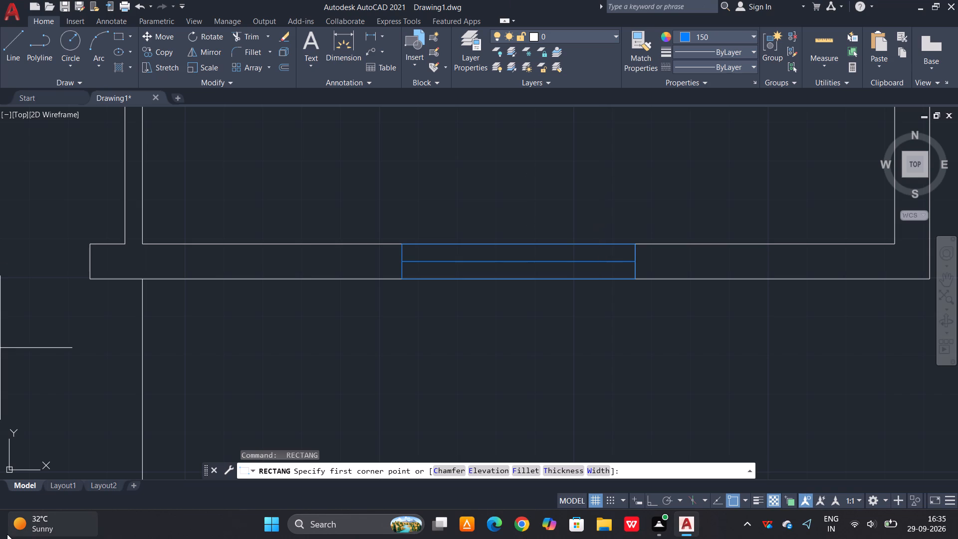
key(Escape)
Match the blue properties of the southeast room's south window onto the centre line of that room's east window.
scroll(68, 538, down, 1)
scroll(412, 215, down, 2)
scroll(448, 243, up, 1)
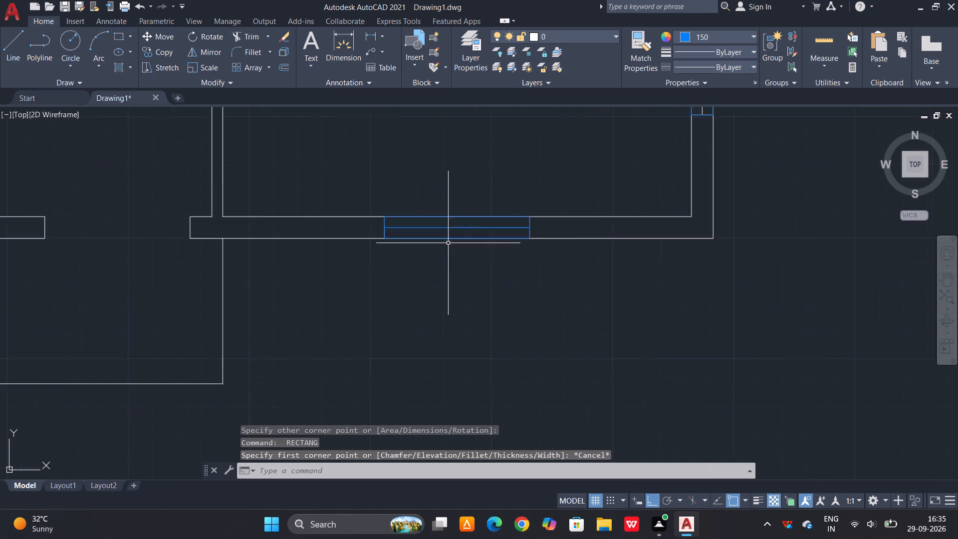
scroll(449, 243, up, 1)
text(ma)
key(space)
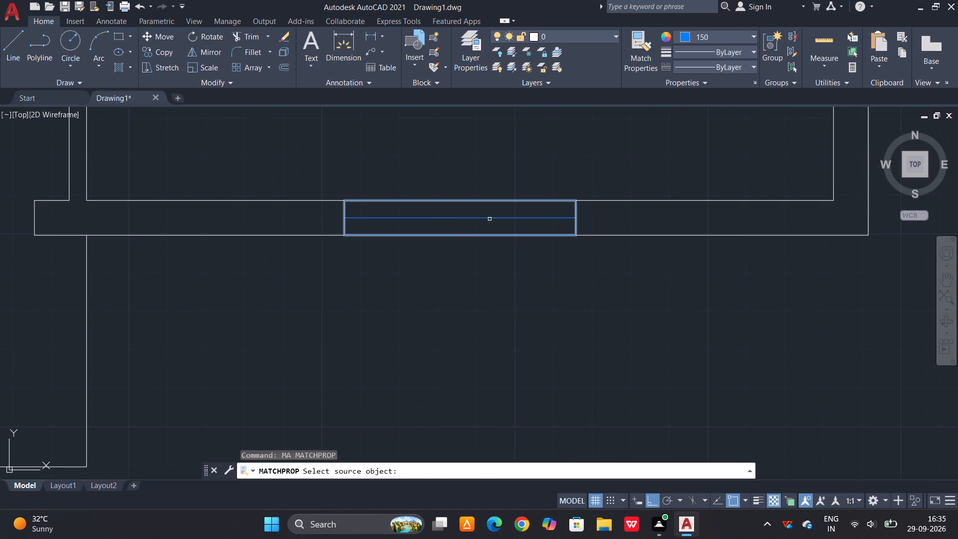
click(489, 219)
scroll(455, 259, down, 3)
scroll(562, 200, up, 4)
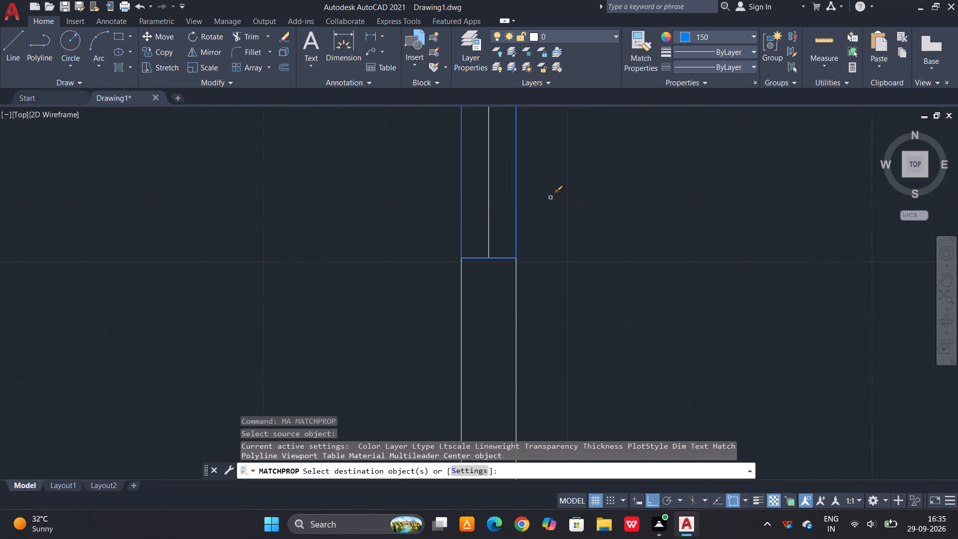
click(495, 222)
click(483, 227)
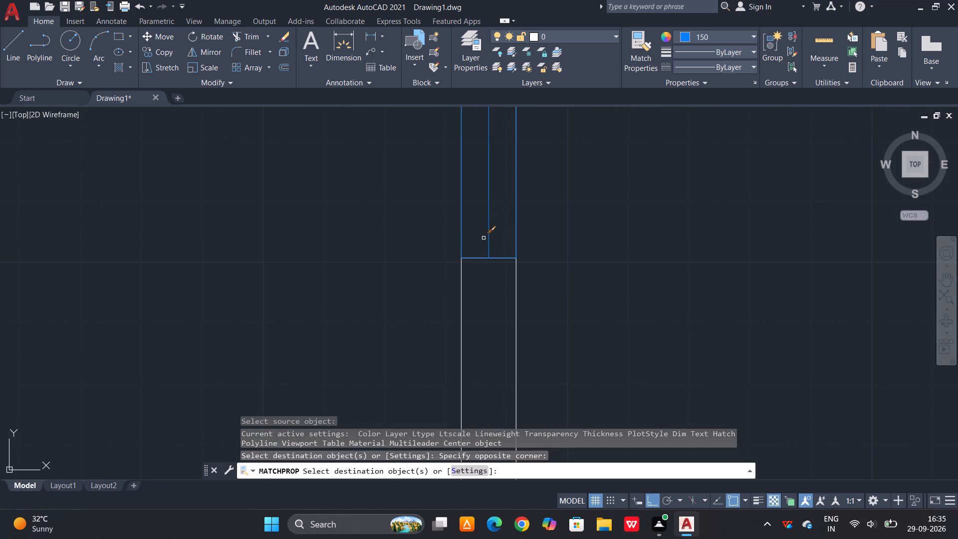
Apply the same blue properties to the centre lines of the two small rooms' and the northeast room's east wall windows.
scroll(483, 288, down, 4)
scroll(487, 340, down, 1)
scroll(488, 234, up, 4)
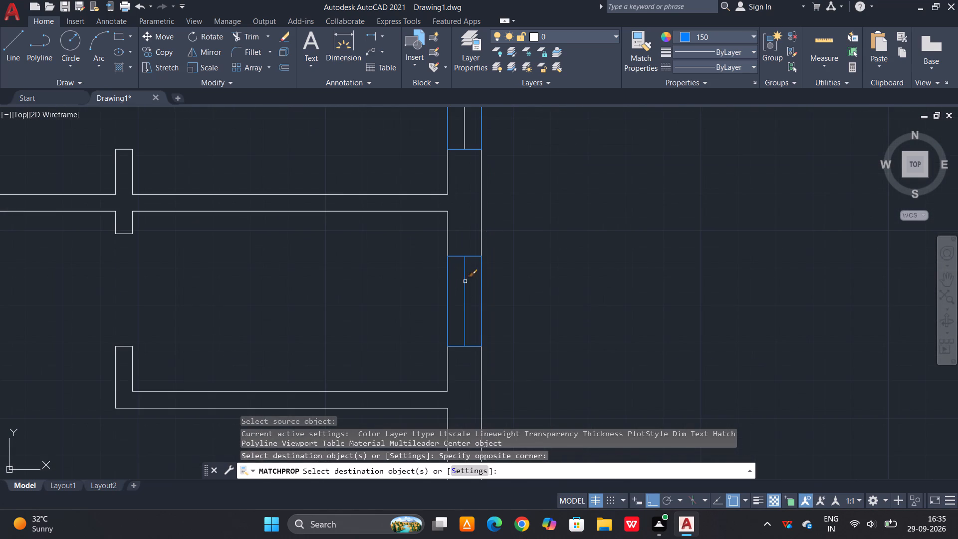
click(469, 279)
click(459, 285)
scroll(459, 311, down, 2)
scroll(455, 205, up, 2)
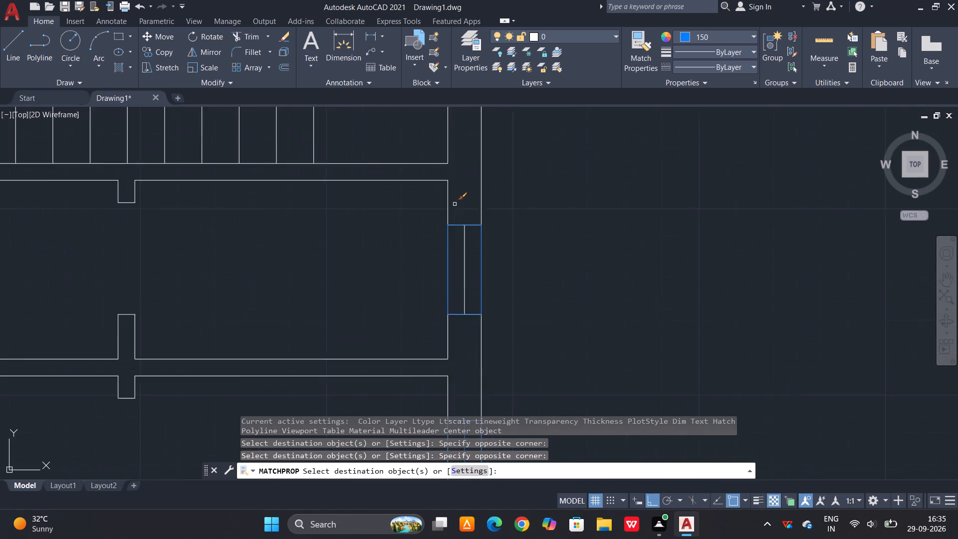
scroll(455, 204, up, 1)
click(472, 266)
click(448, 279)
scroll(478, 357, down, 4)
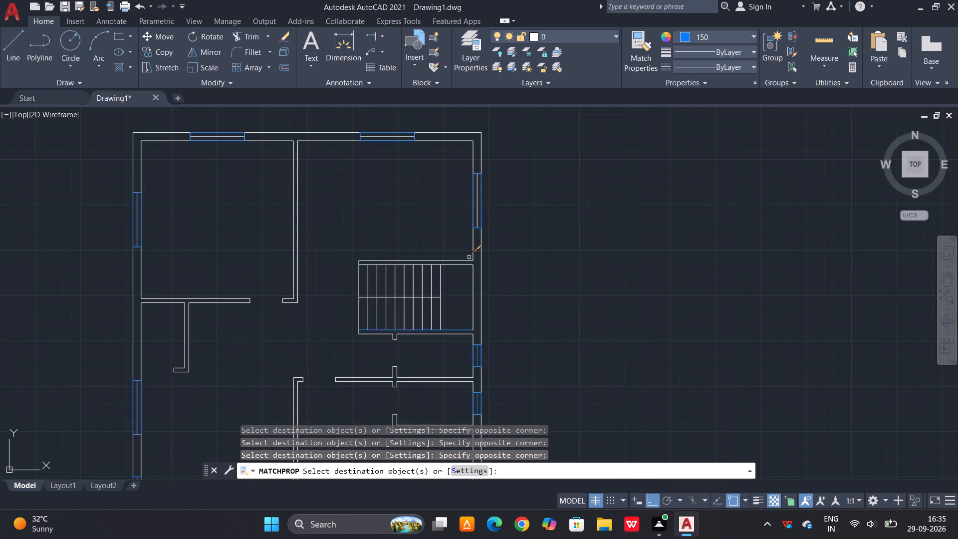
scroll(494, 197, up, 3)
click(423, 214)
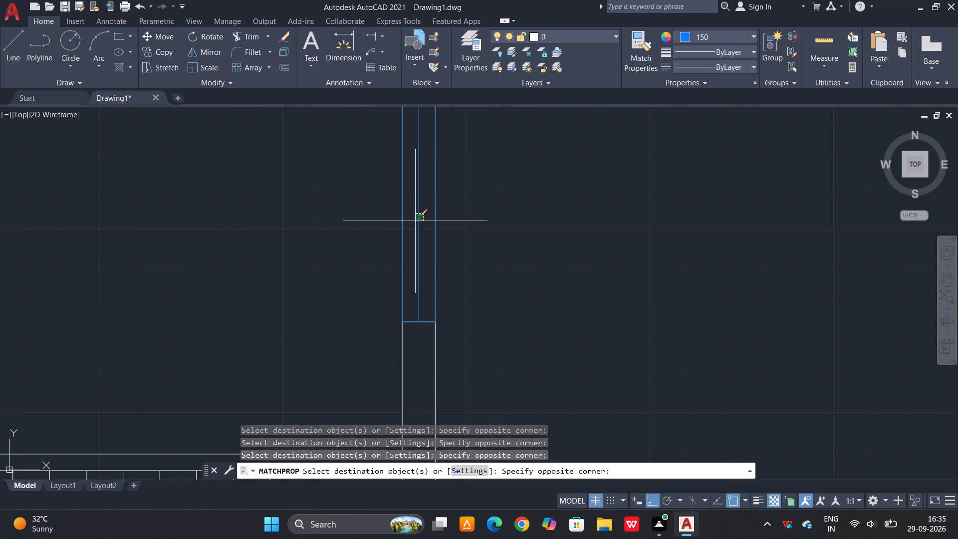
click(415, 221)
Apply the matched blue properties to the centre lines of the two north wall windows.
scroll(469, 339, down, 3)
scroll(365, 255, up, 3)
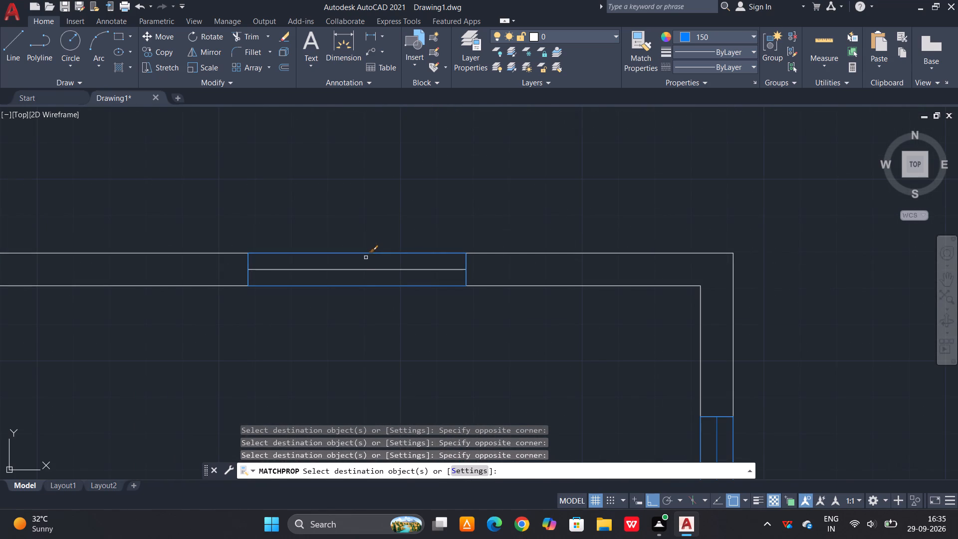
click(366, 258)
drag(356, 277, 361, 277)
scroll(515, 233, down, 3)
scroll(319, 242, up, 3)
drag(319, 242, 317, 247)
click(310, 255)
Apply the matched blue properties to the centre lines of the three west wall windows.
scroll(472, 192, down, 4)
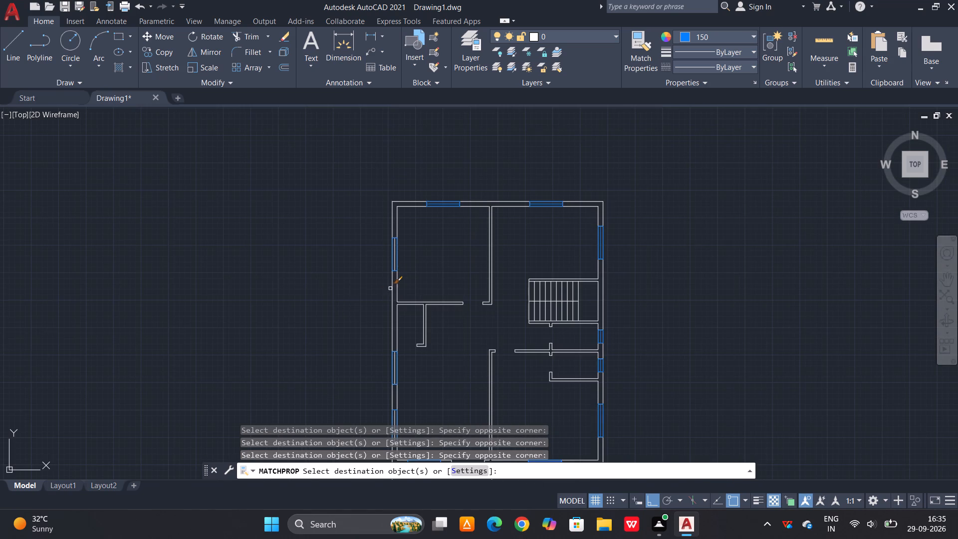
scroll(397, 275, up, 4)
click(378, 216)
click(363, 221)
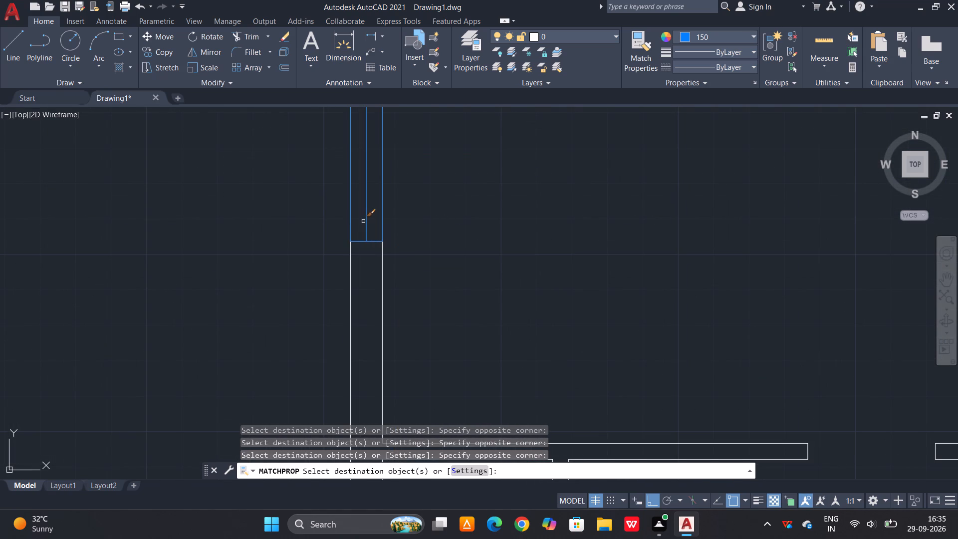
scroll(430, 185, down, 4)
scroll(426, 305, up, 6)
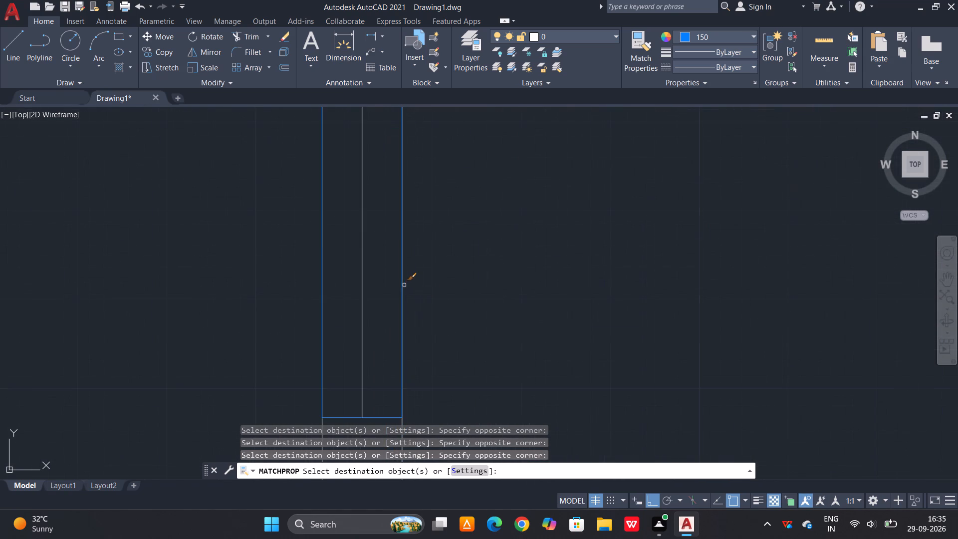
click(369, 247)
click(342, 253)
scroll(489, 140, down, 4)
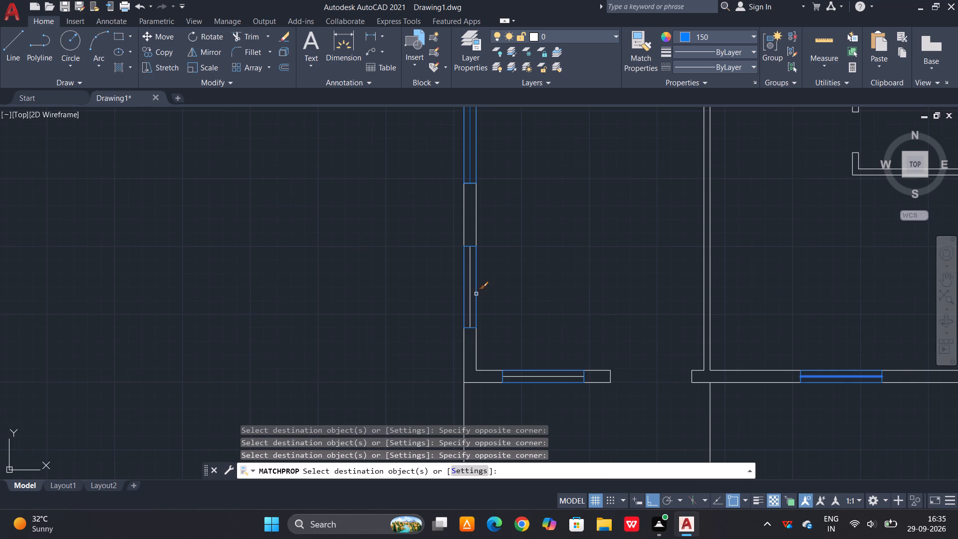
scroll(476, 294, up, 4)
click(431, 271)
click(407, 275)
Apply the matched blue properties to the southwest room's south wall window centre line and finish matching.
scroll(489, 173, down, 3)
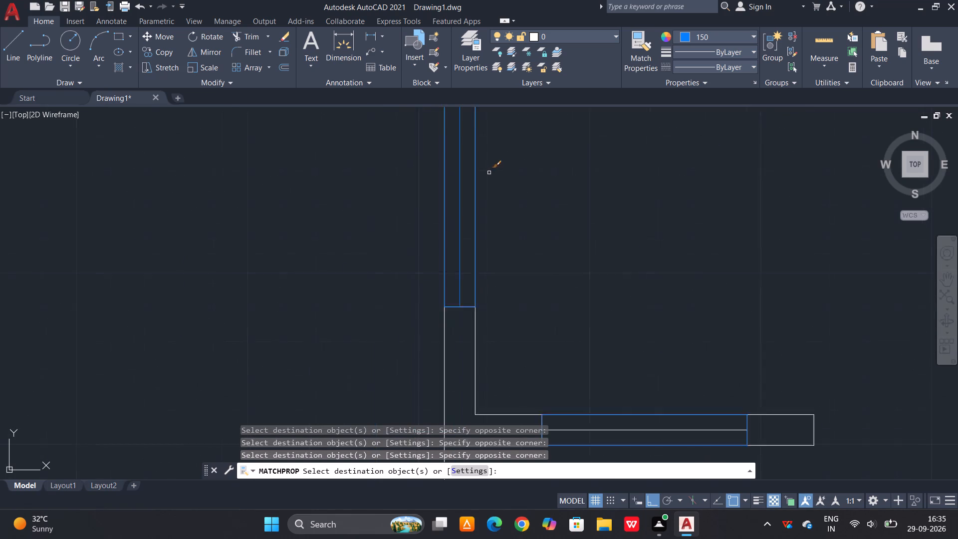
scroll(570, 340, up, 2)
click(592, 320)
click(572, 330)
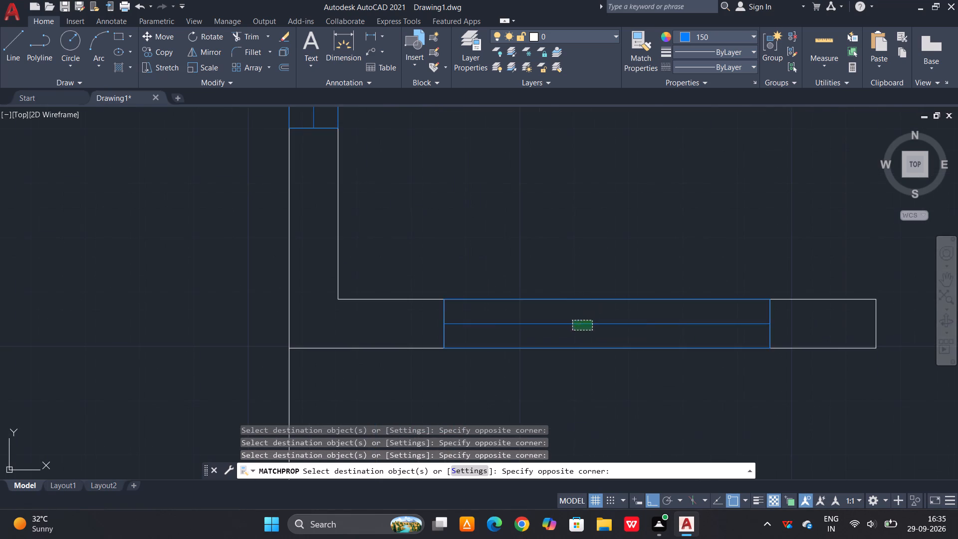
scroll(475, 339, down, 4)
middle_drag(647, 264, 559, 317)
key(Escape)
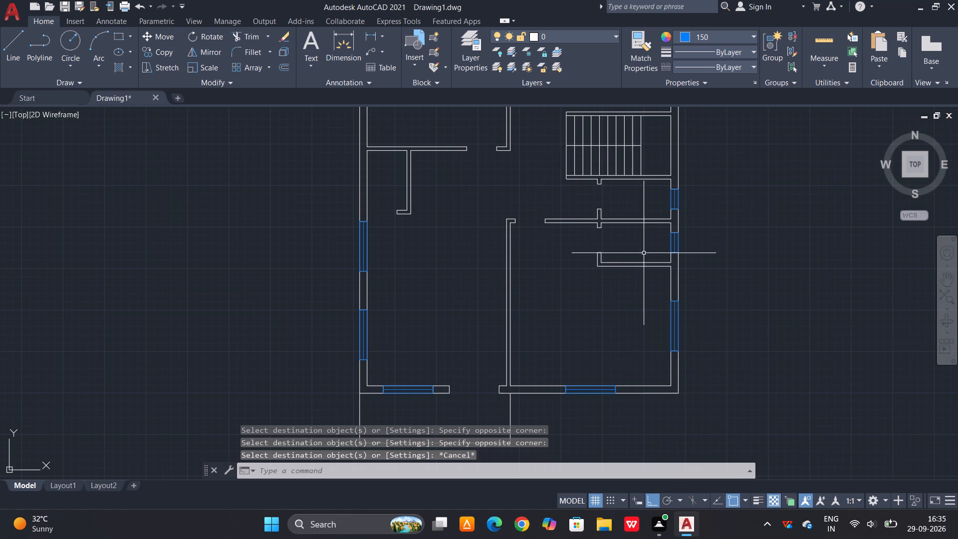
Move the northeast room's north wall window, with its east jamb line, farther east along the wall.
middle_drag(651, 240, 640, 302)
scroll(639, 293, down, 1)
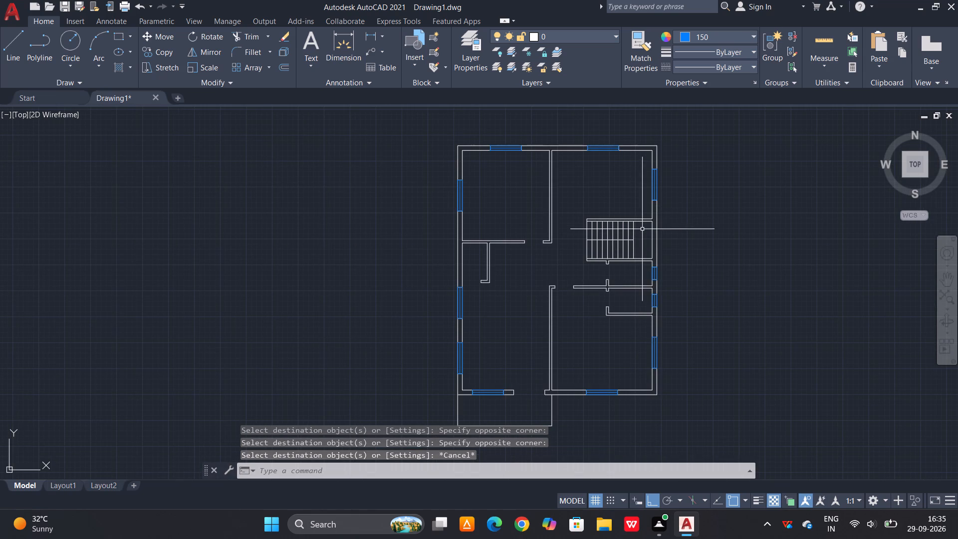
scroll(621, 167, up, 3)
middle_drag(621, 165, 597, 374)
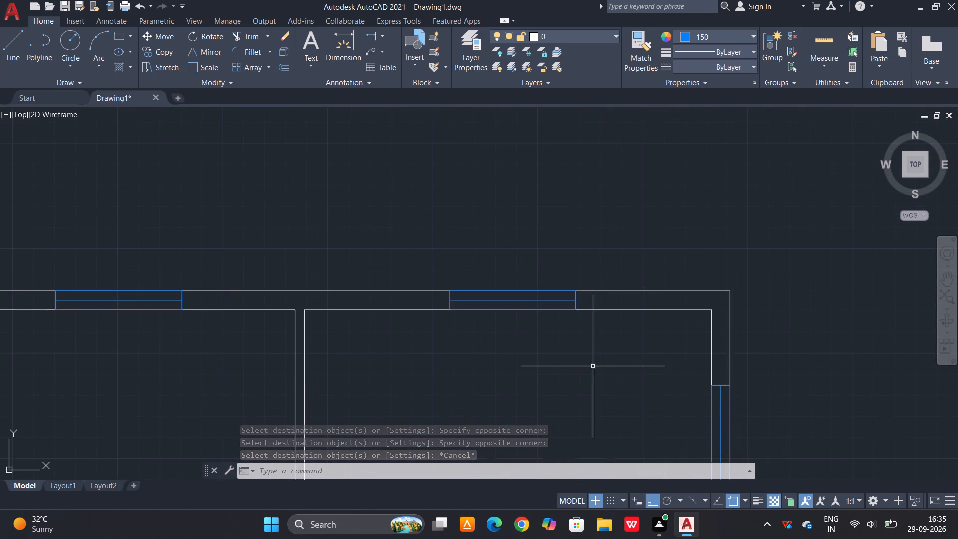
scroll(578, 312, up, 2)
click(597, 271)
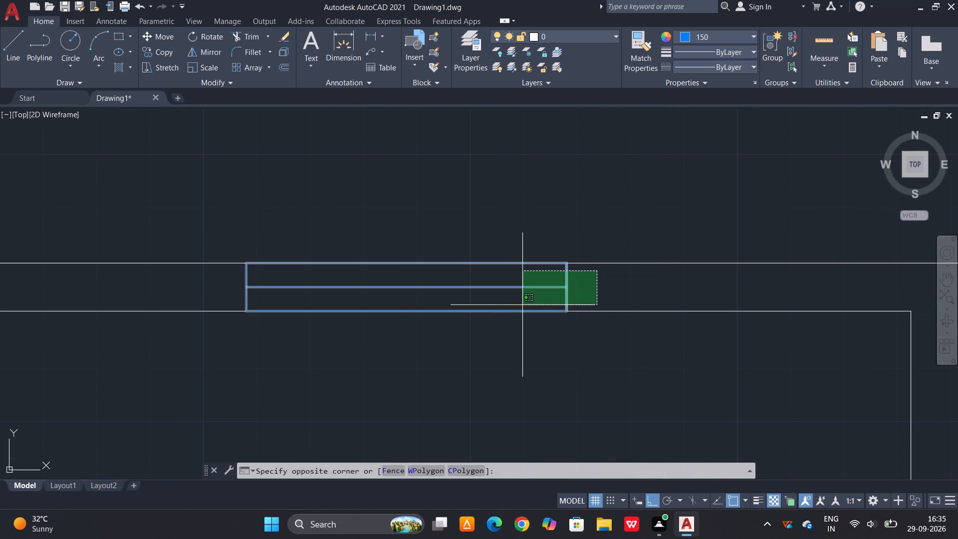
click(523, 304)
key(m)
key(space)
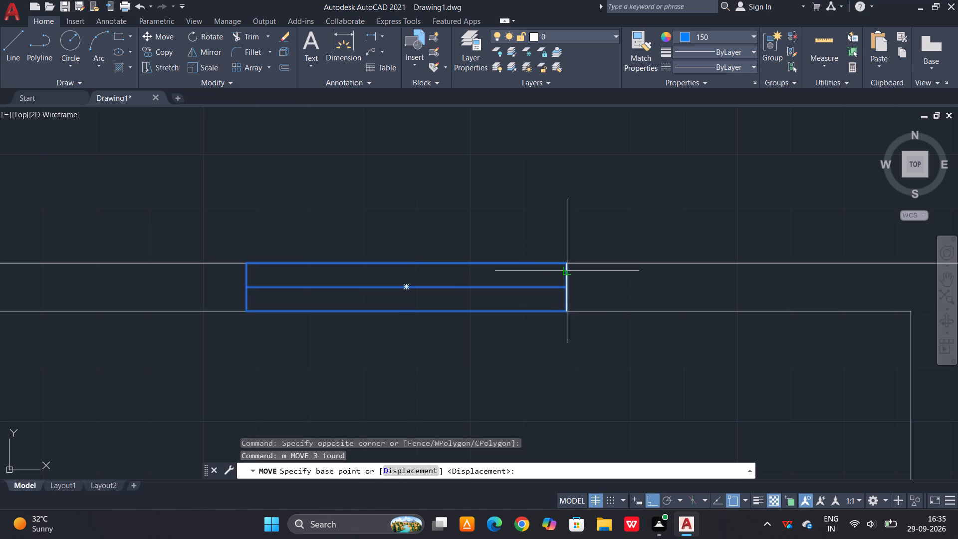
click(570, 264)
scroll(572, 265, down, 1)
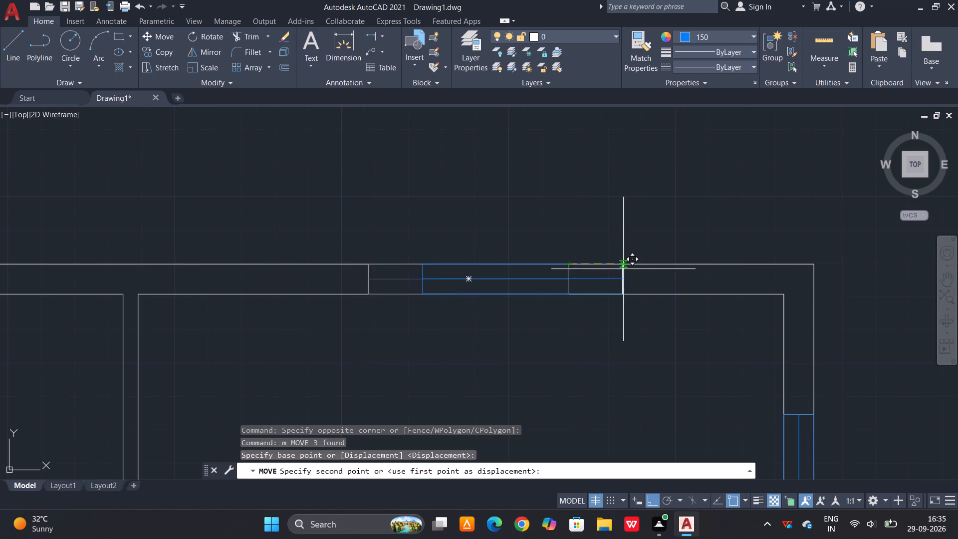
scroll(653, 263, up, 3)
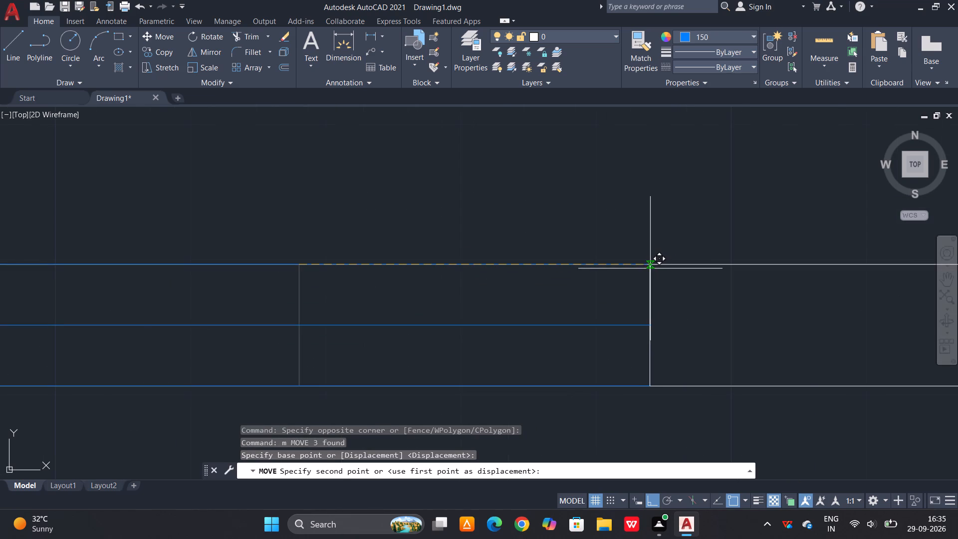
click(655, 265)
Delete the leftover white jamb line west of the moved north wall window in the northeast room.
scroll(672, 229, down, 4)
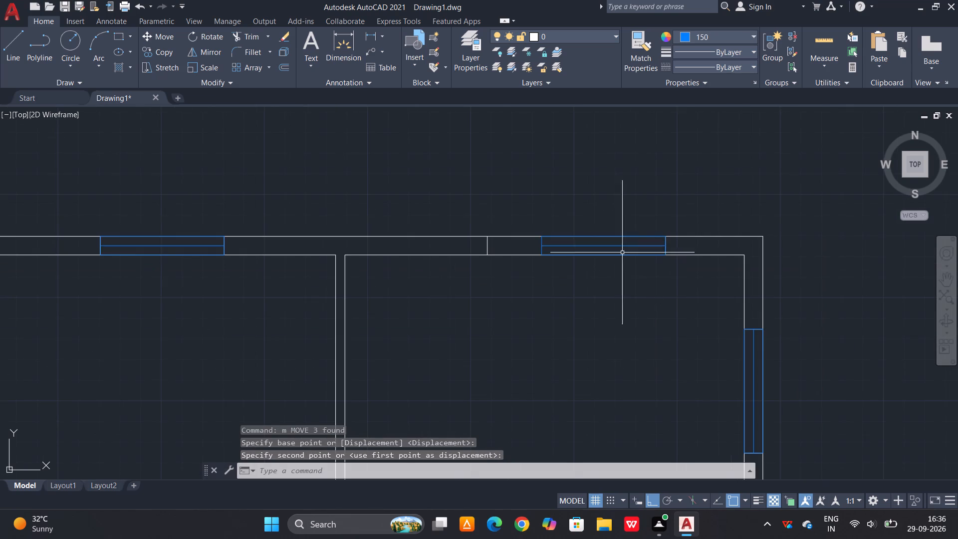
scroll(514, 257, up, 2)
click(470, 230)
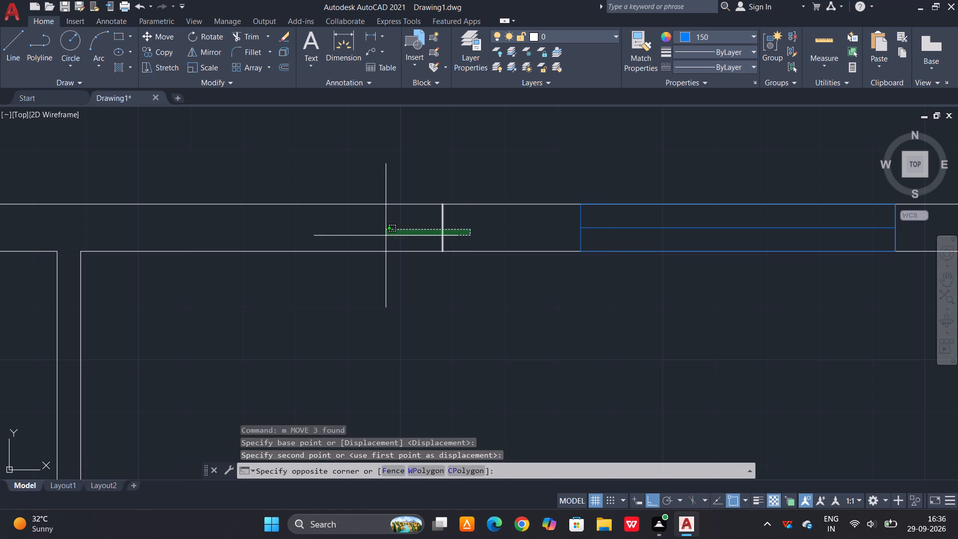
click(386, 236)
key(Delete)
scroll(510, 221, down, 2)
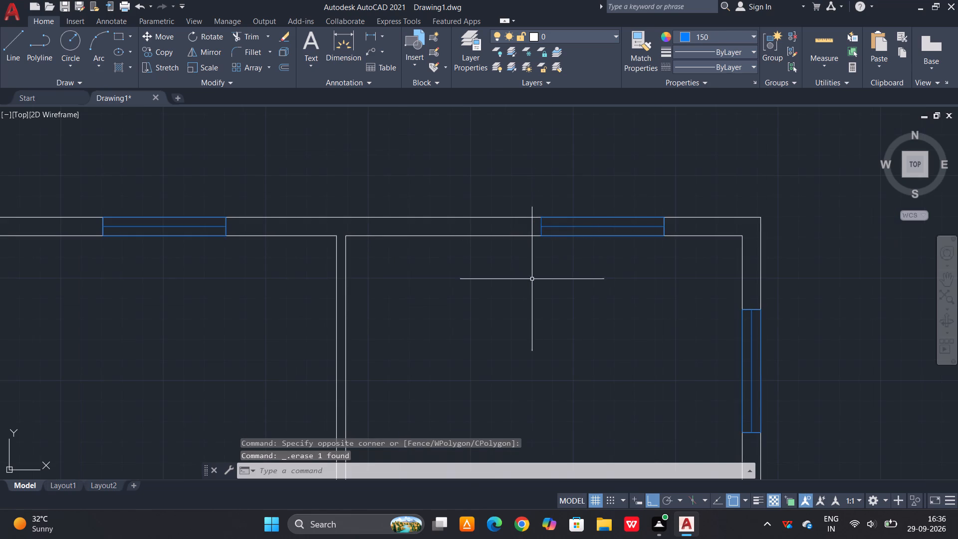
Offset the inner faces of the northeast room's north and east walls 2' into the room.
scroll(625, 241, down, 2)
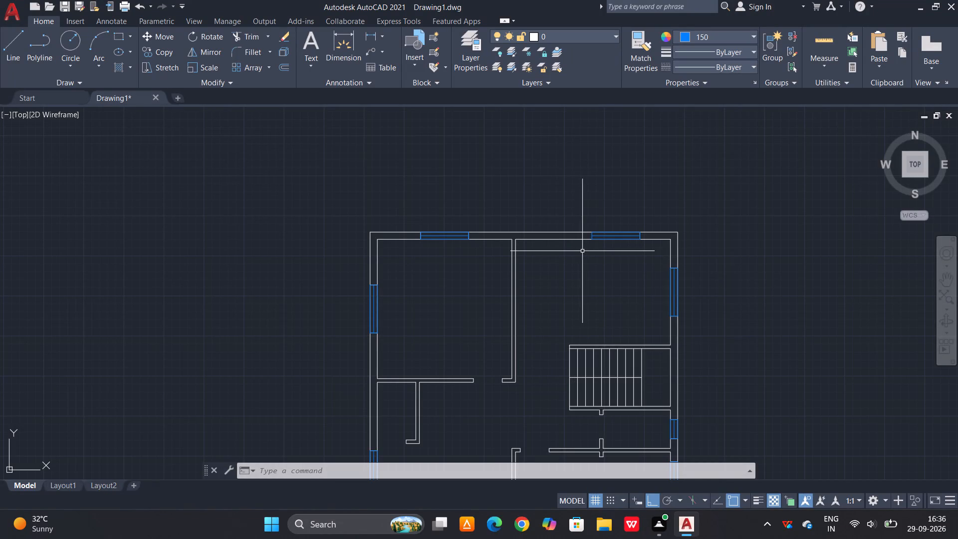
key(Escape)
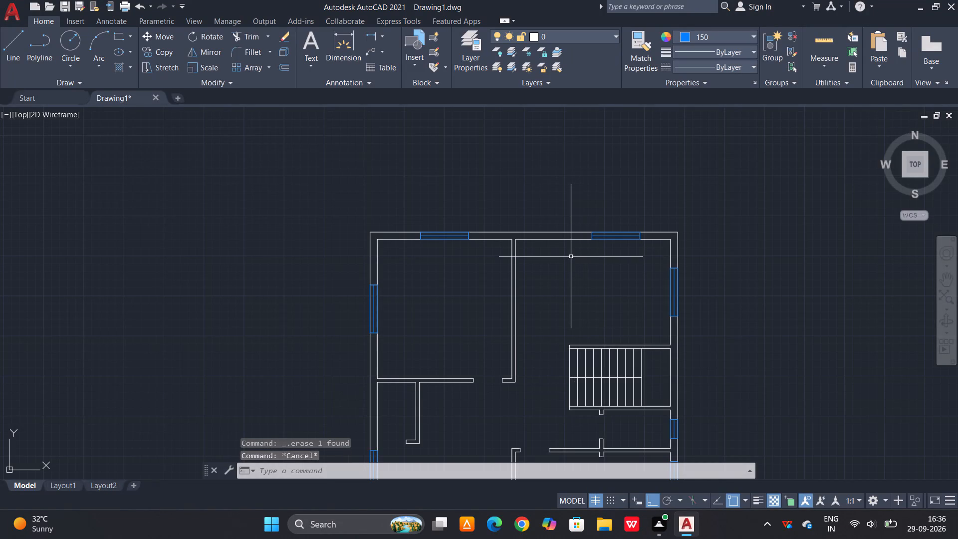
key(o)
key(space)
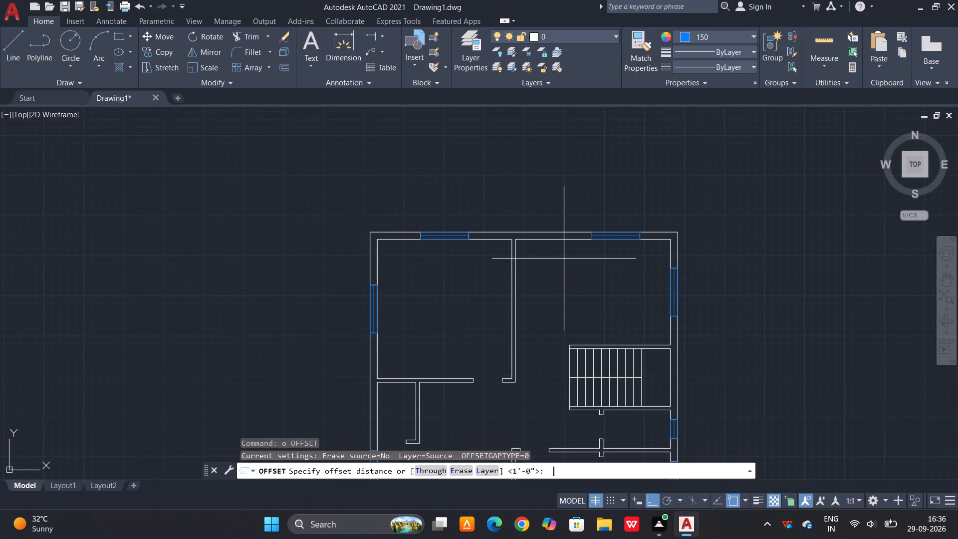
text(2)
key(apostrophe)
key(space)
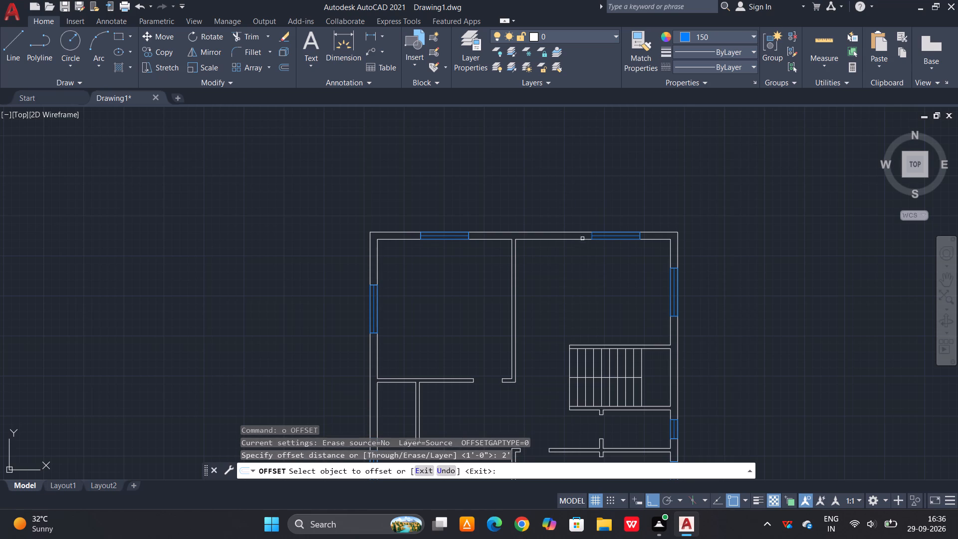
click(582, 239)
drag(589, 304, 602, 304)
scroll(665, 274, up, 3)
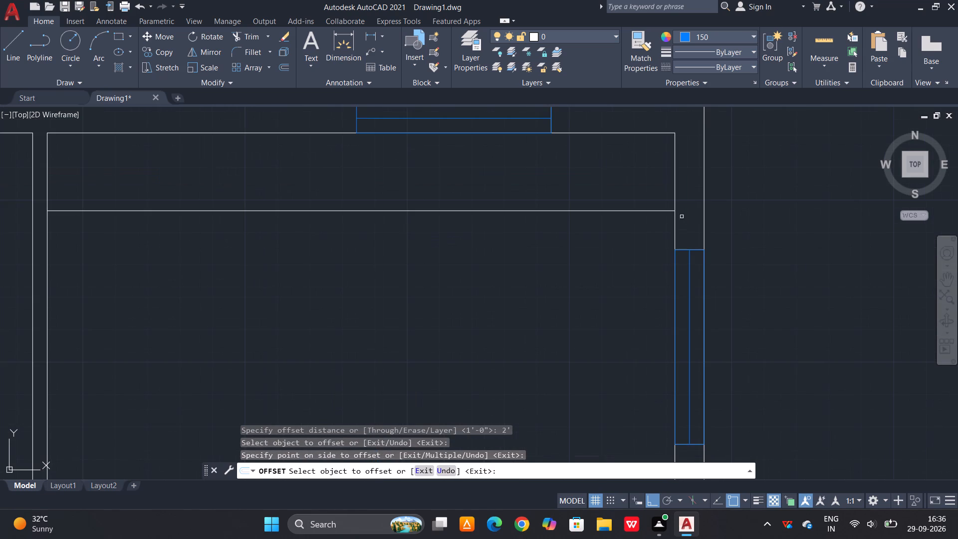
click(676, 199)
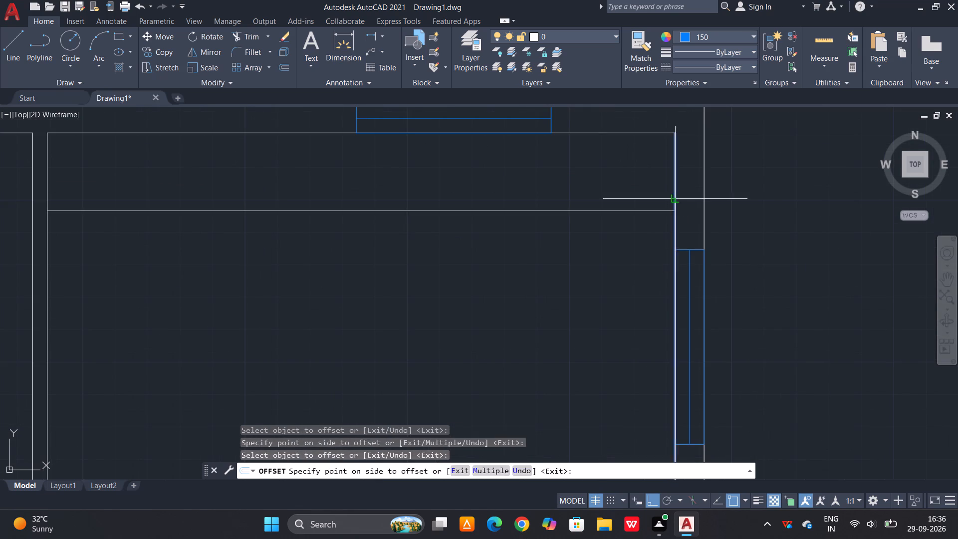
click(565, 214)
key(Escape)
key(Escape)
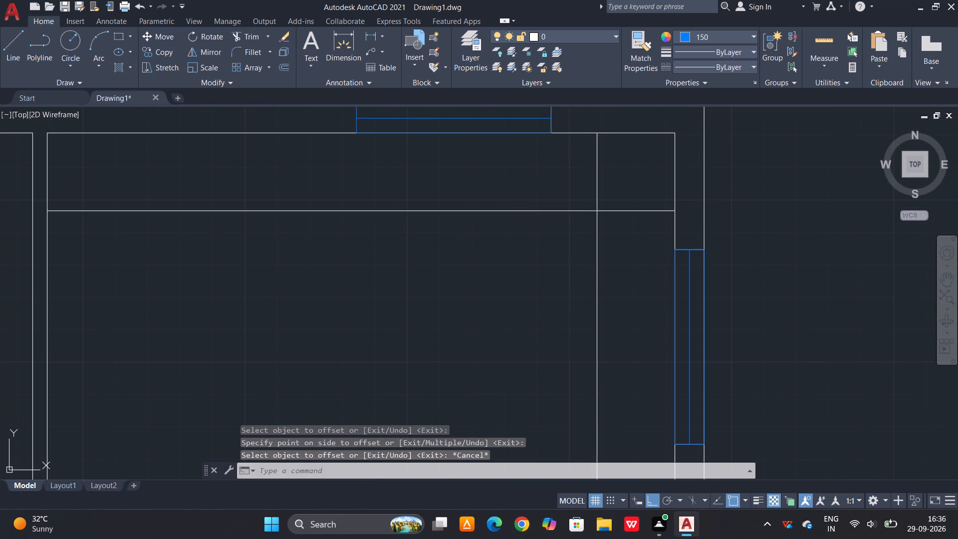
Trim the ends of the two offset lines that overrun their corner in the northeast room.
text(tr)
key(space)
key(space)
click(626, 198)
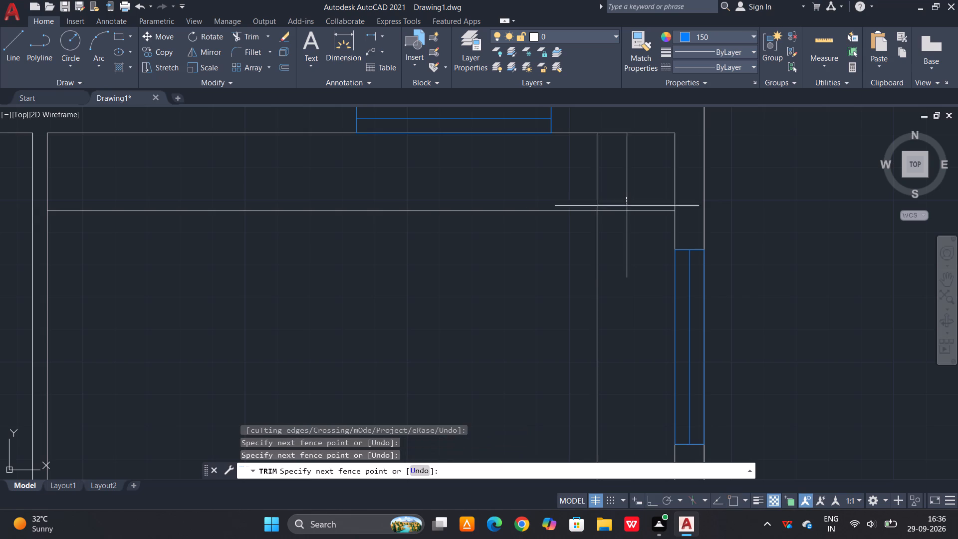
click(626, 225)
click(607, 178)
click(562, 188)
scroll(565, 200, down, 1)
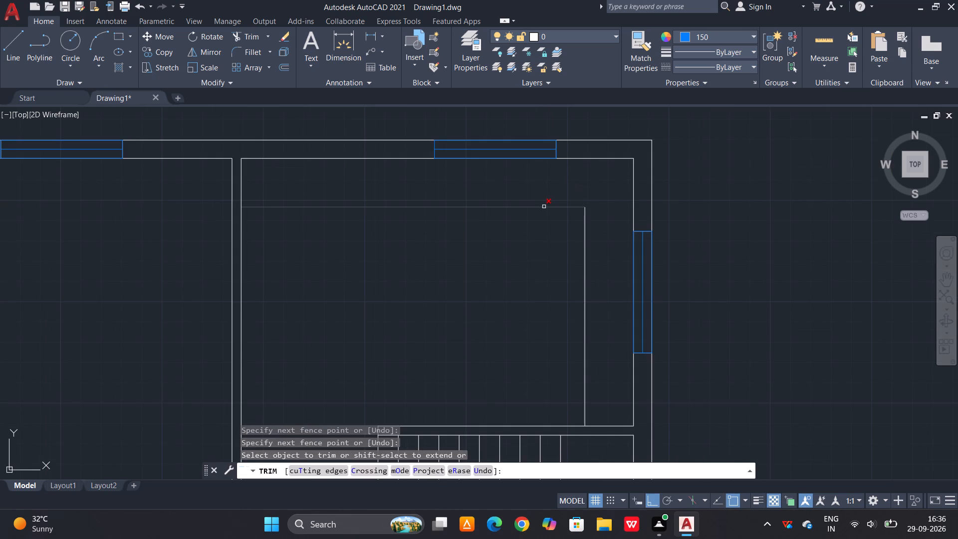
key(Escape)
Draw a short vertical line from the north wall window's inner face down to the horizontal offset line in the northeast room.
key(l)
key(space)
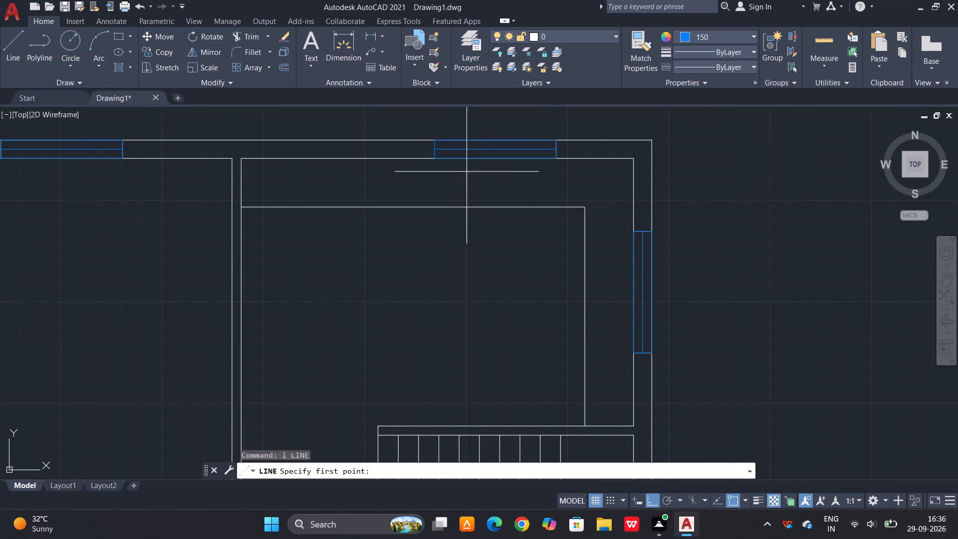
click(481, 160)
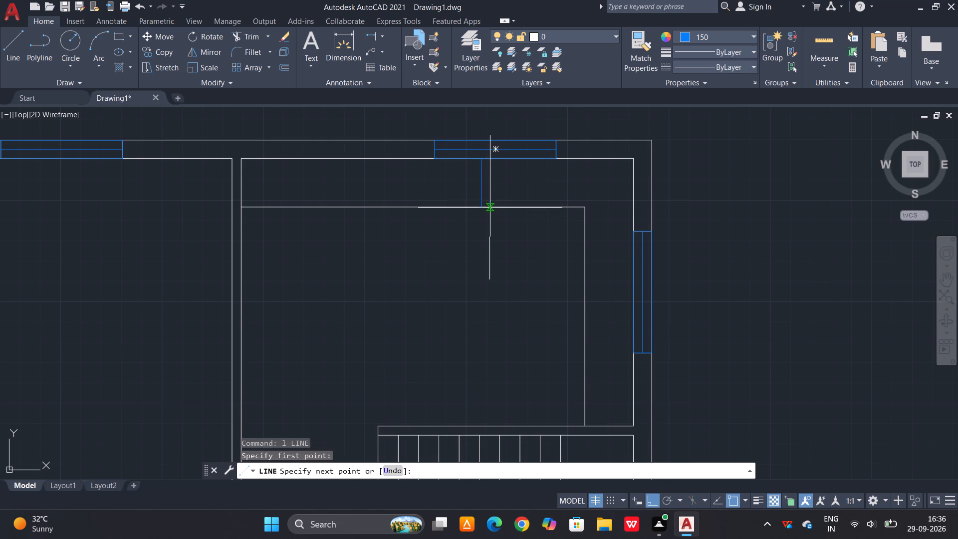
click(484, 211)
key(space)
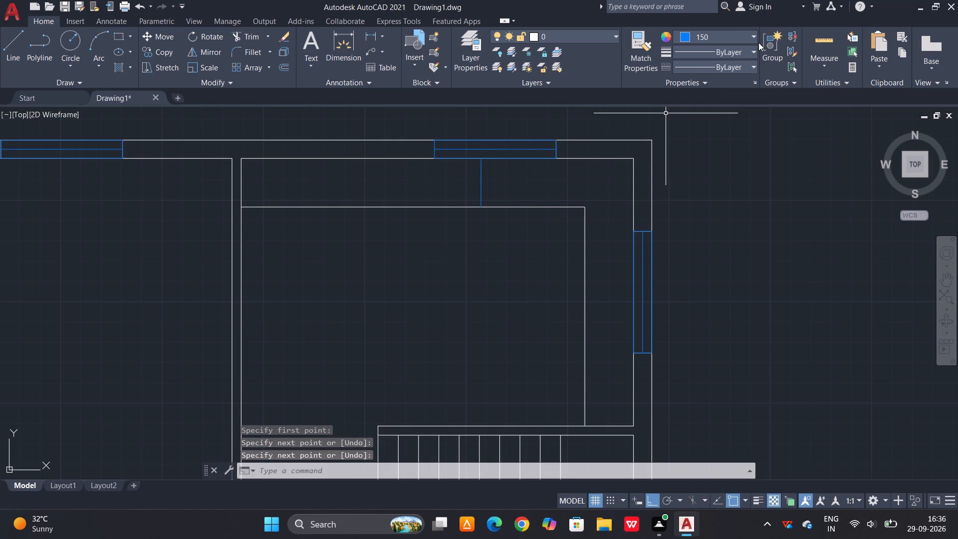
Set the current object colour to ByLayer.
click(755, 37)
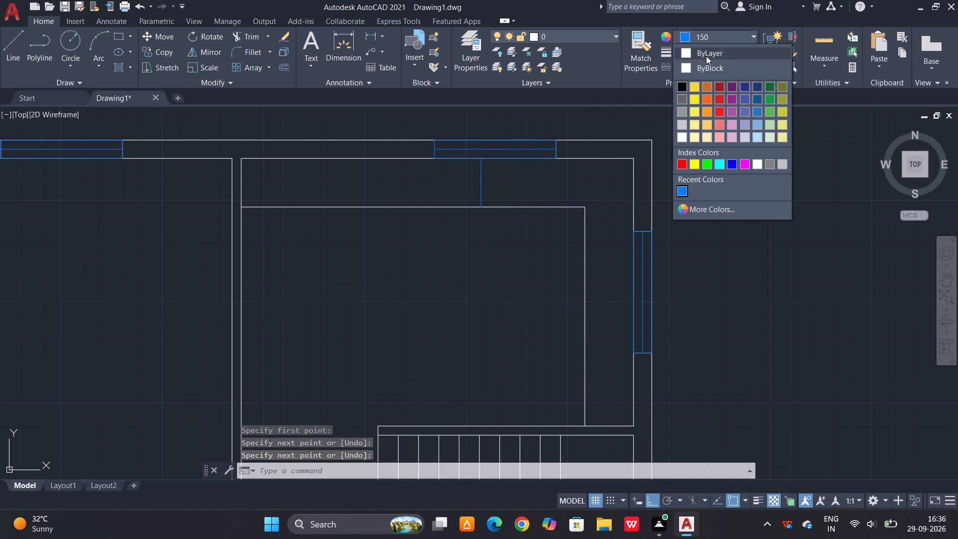
click(706, 56)
key(Escape)
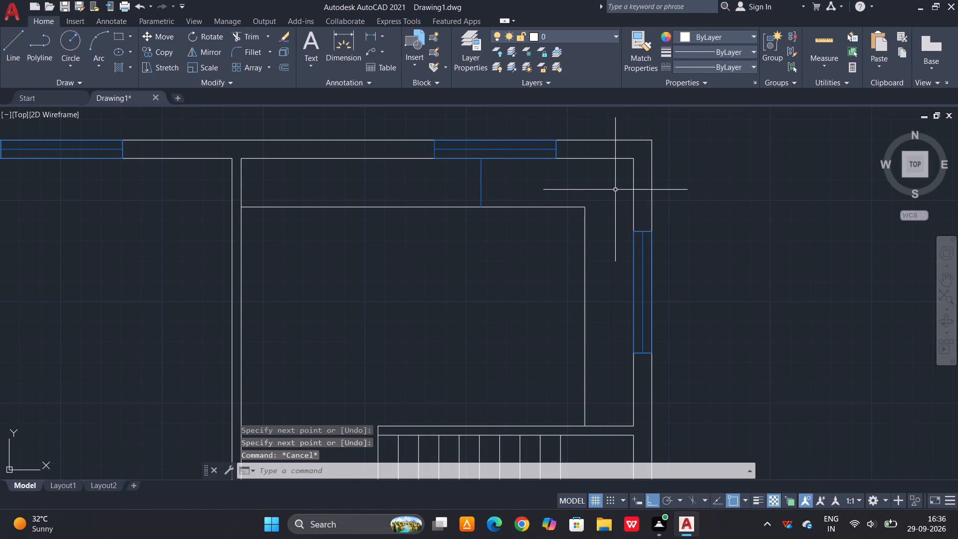
Match the short vertical line below the north wall window to the properties of the white vertical offset line.
key(m)
text(a)
key(space)
click(585, 213)
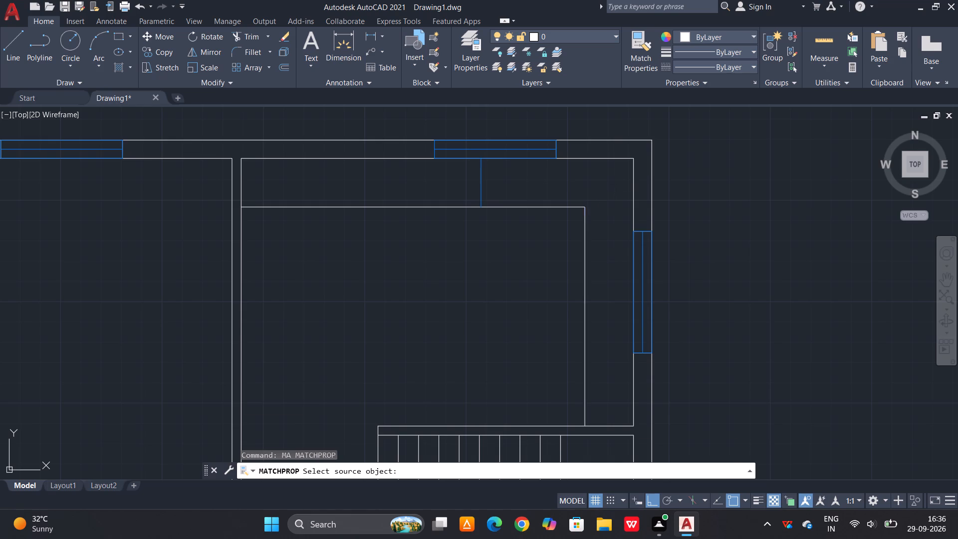
click(480, 186)
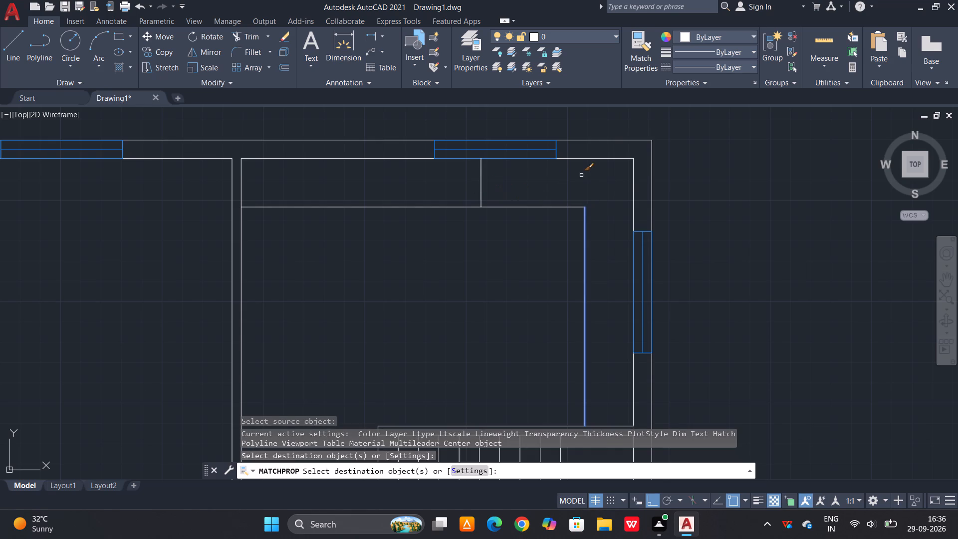
key(Escape)
key(Escape)
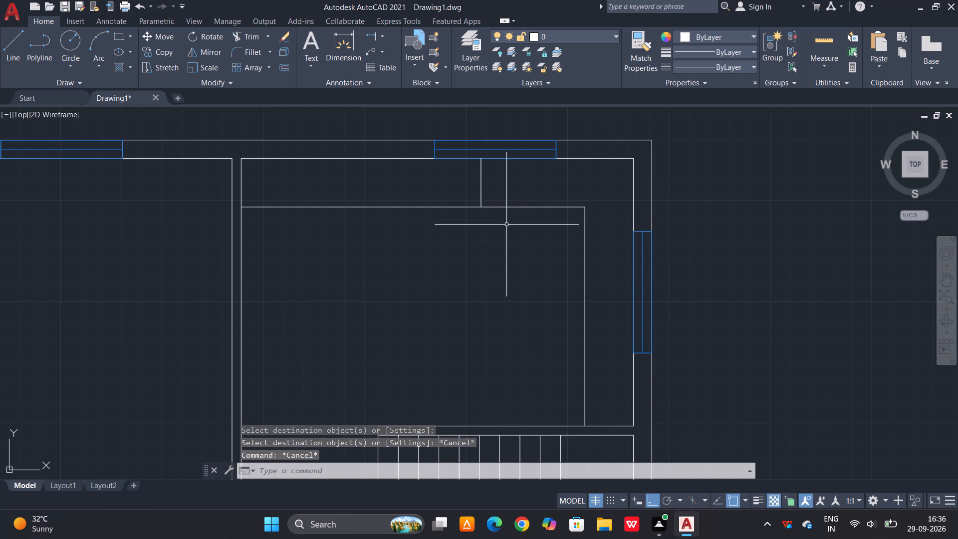
Trim the horizontal offset line west of the short vertical line in the northeast room.
key(t)
key(r)
key(space)
key(space)
drag(446, 198, 441, 206)
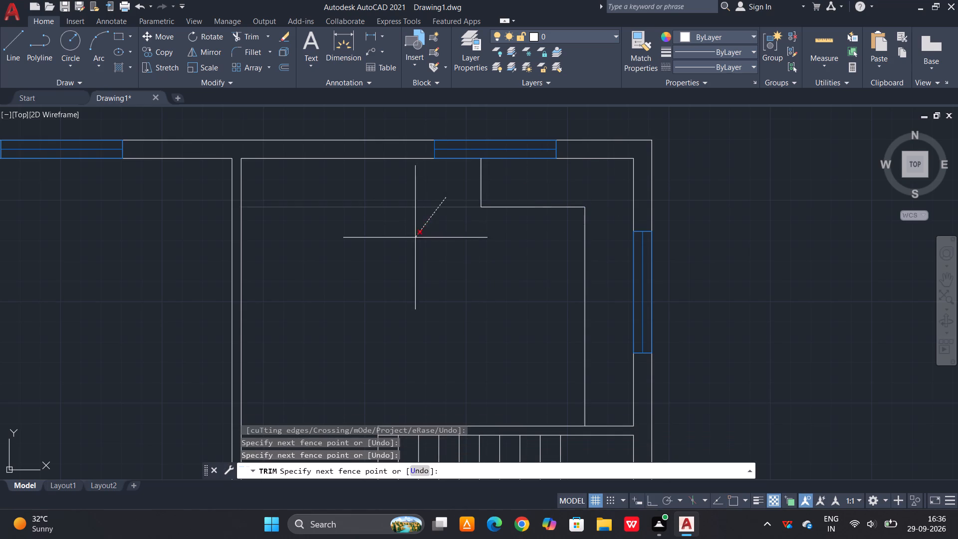
click(415, 238)
Insert the toilet_all_views.dwg block from the block library into the empty space northeast of the floor plan.
scroll(448, 232, down, 1)
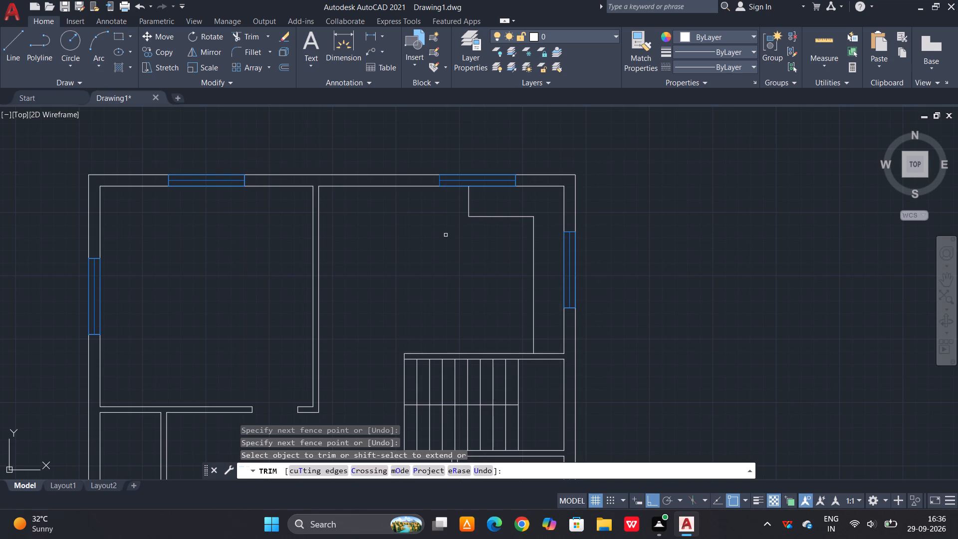
middle_drag(456, 272, 483, 224)
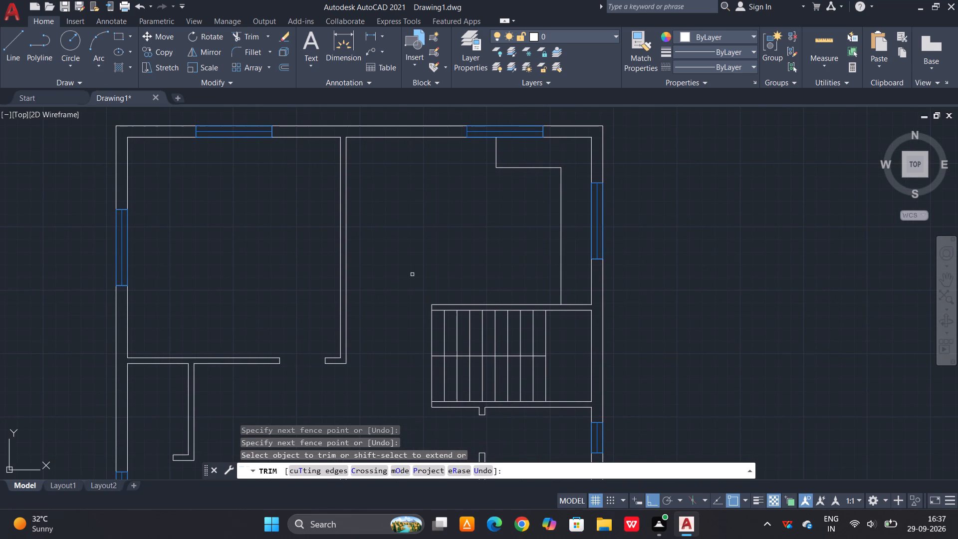
scroll(401, 279, down, 1)
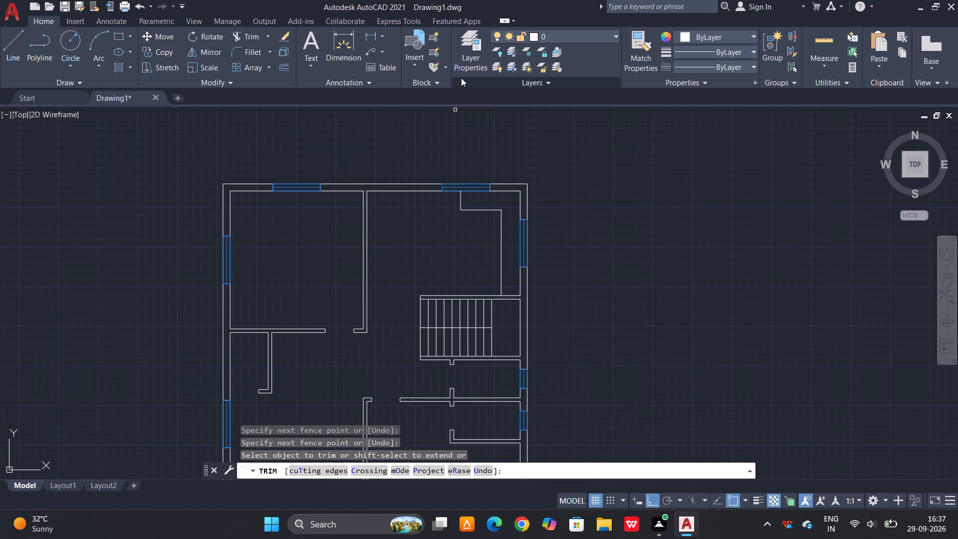
click(415, 63)
click(441, 138)
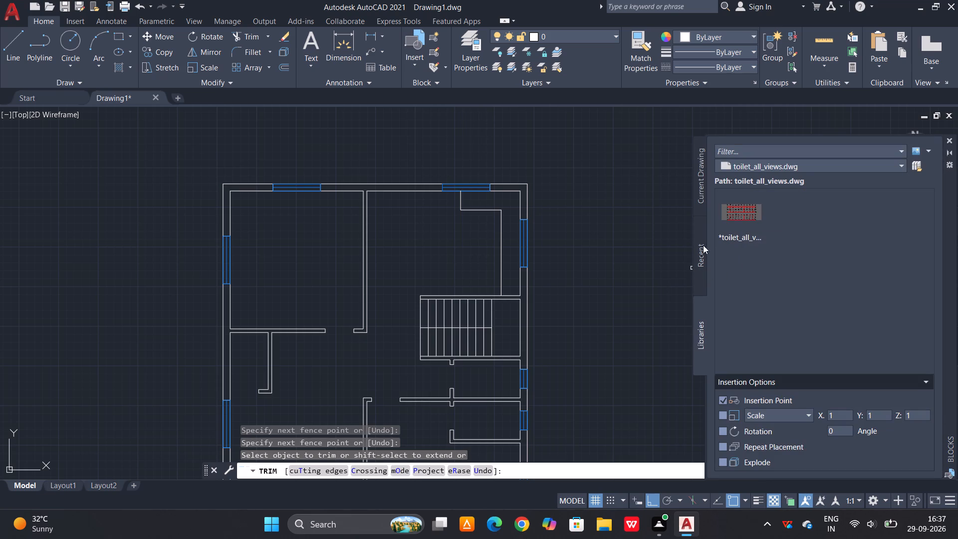
drag(729, 213, 627, 118)
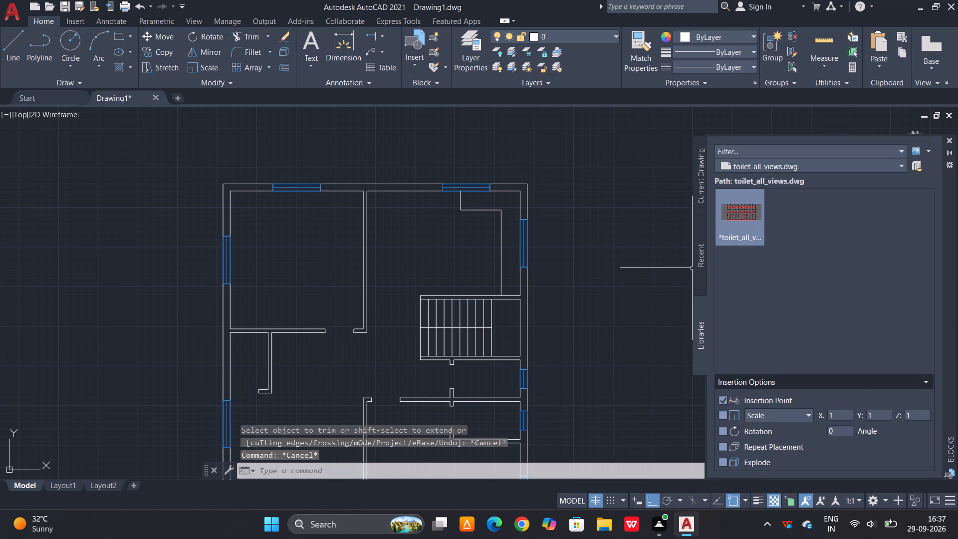
scroll(618, 190, down, 3)
middle_drag(618, 193, 485, 276)
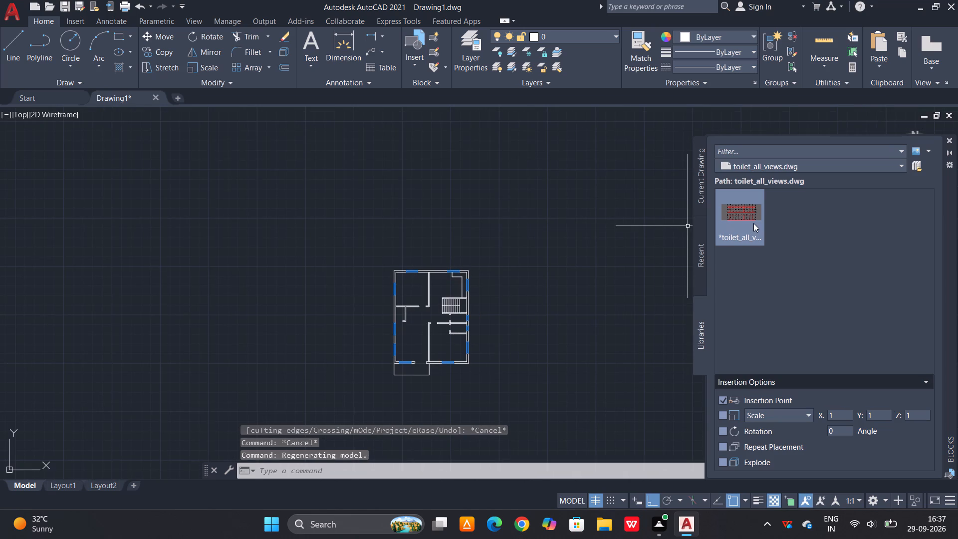
drag(753, 223, 570, 215)
Explode the inserted toilet views block into separate objects.
scroll(586, 230, up, 2)
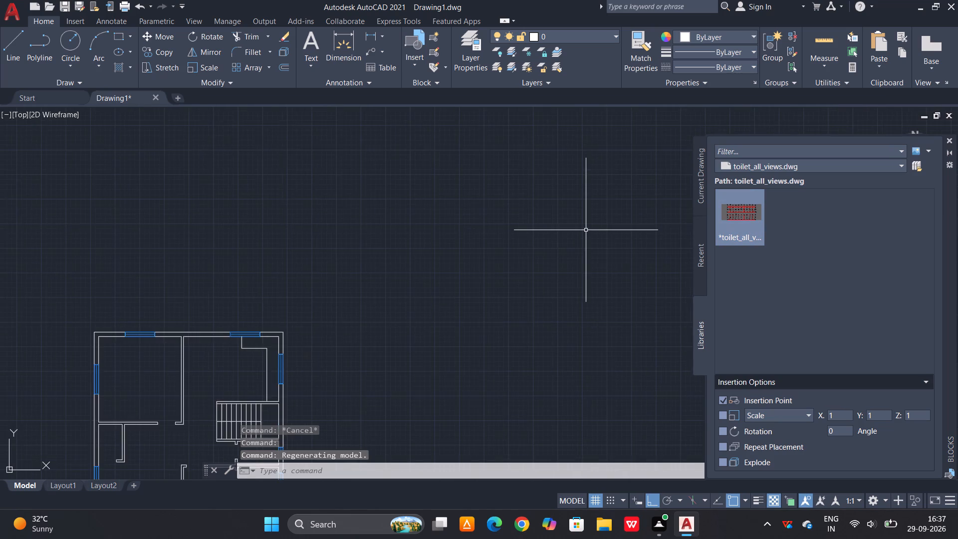
scroll(586, 230, down, 4)
scroll(631, 158, up, 3)
scroll(530, 191, up, 1)
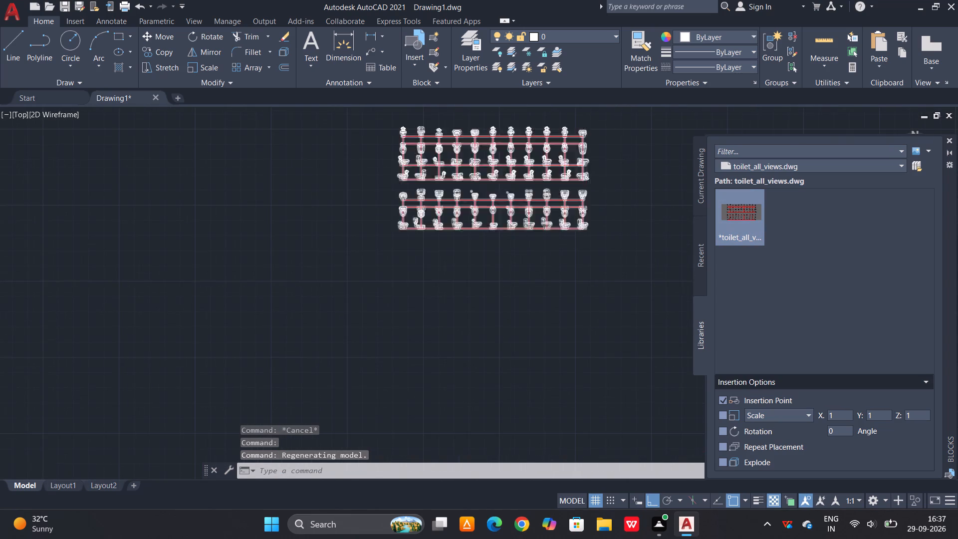
scroll(530, 191, up, 2)
middle_drag(408, 283, 452, 255)
scroll(340, 255, up, 1)
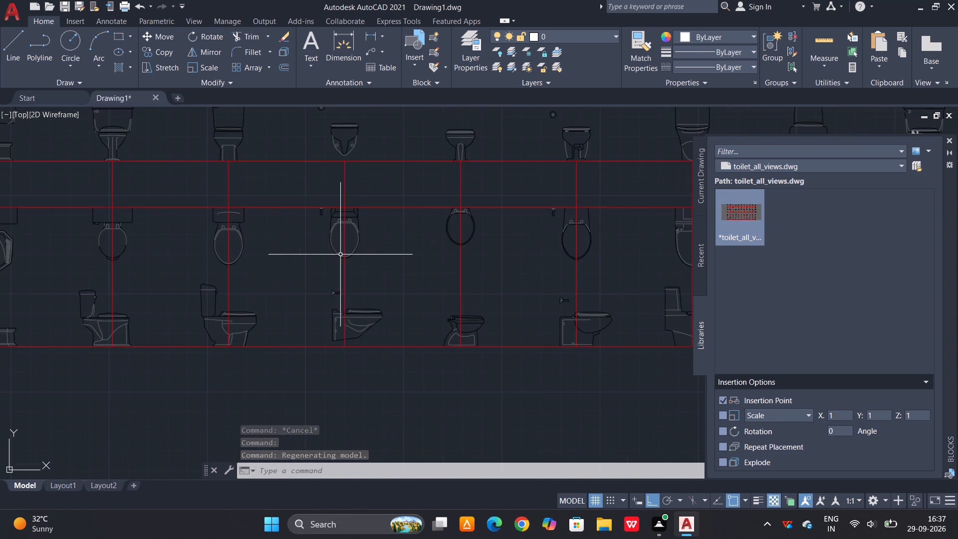
scroll(340, 255, up, 2)
middle_drag(386, 249, 561, 276)
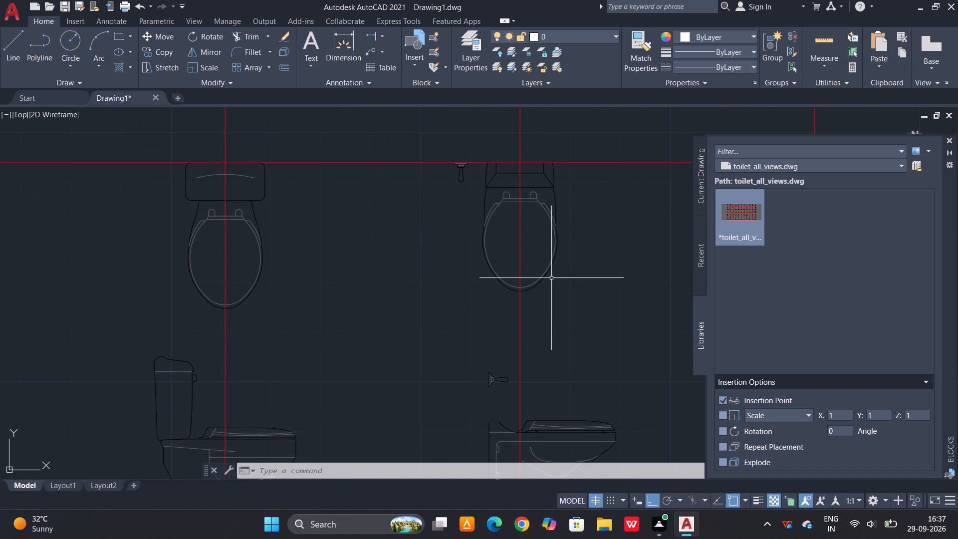
click(614, 133)
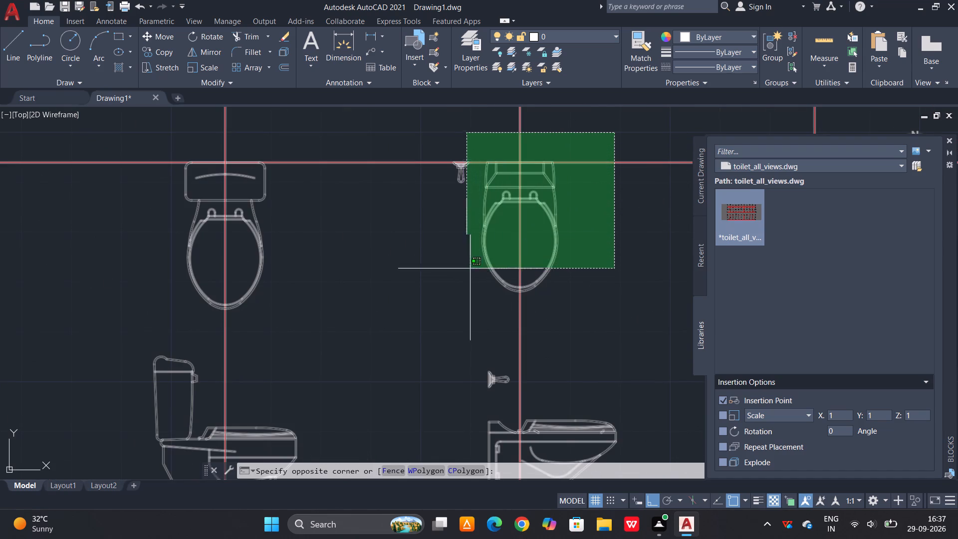
click(414, 311)
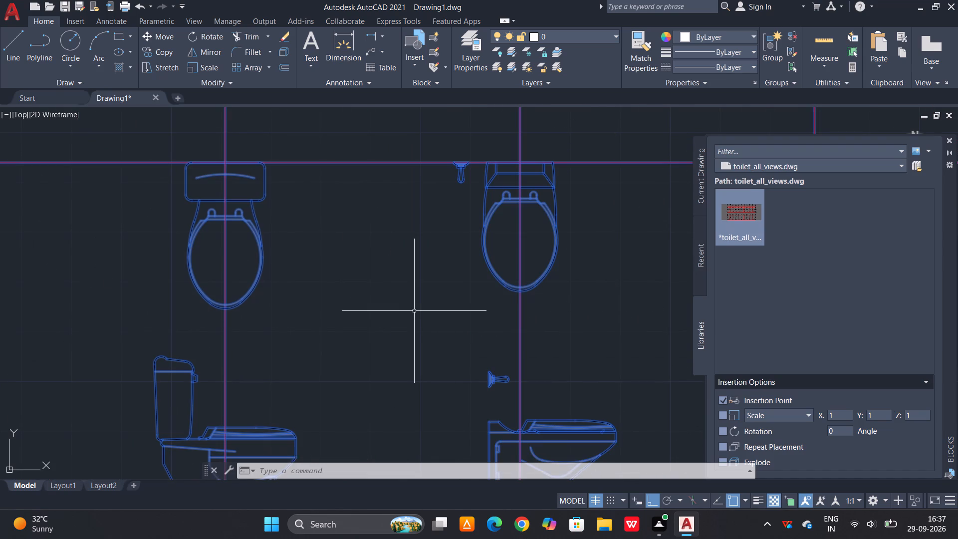
text(x)
key(space)
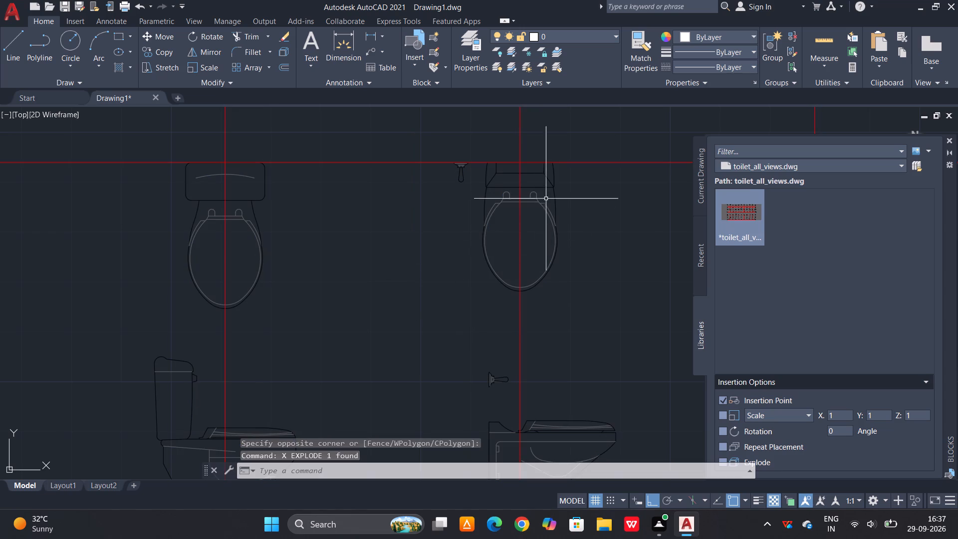
Move the plan-view toilet with the rectangular tank, without its red guide lines, to just outside the east wall, south of the staircase, with Ortho off.
click(331, 132)
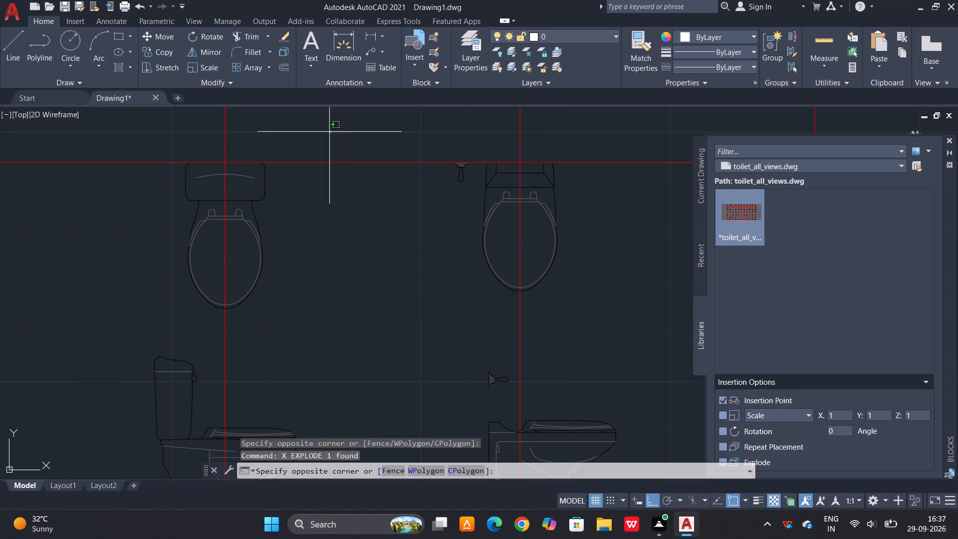
click(165, 321)
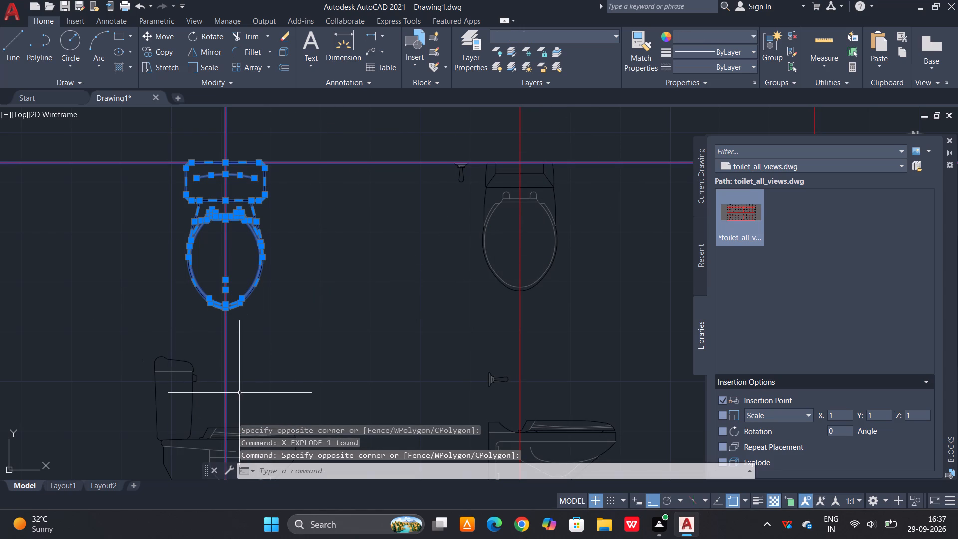
shift+click(271, 392)
shift+click(203, 334)
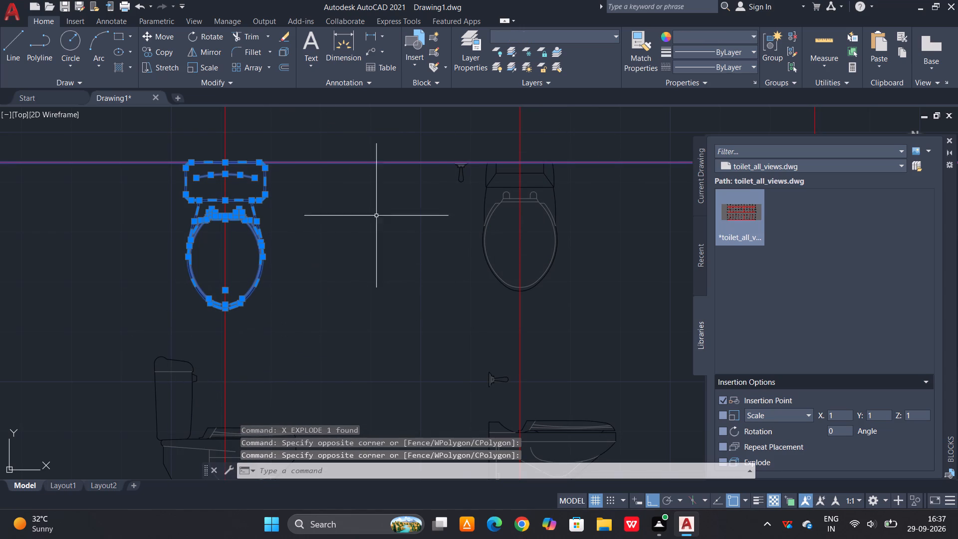
shift+drag(409, 160, 401, 166)
shift+click(355, 204)
key(m)
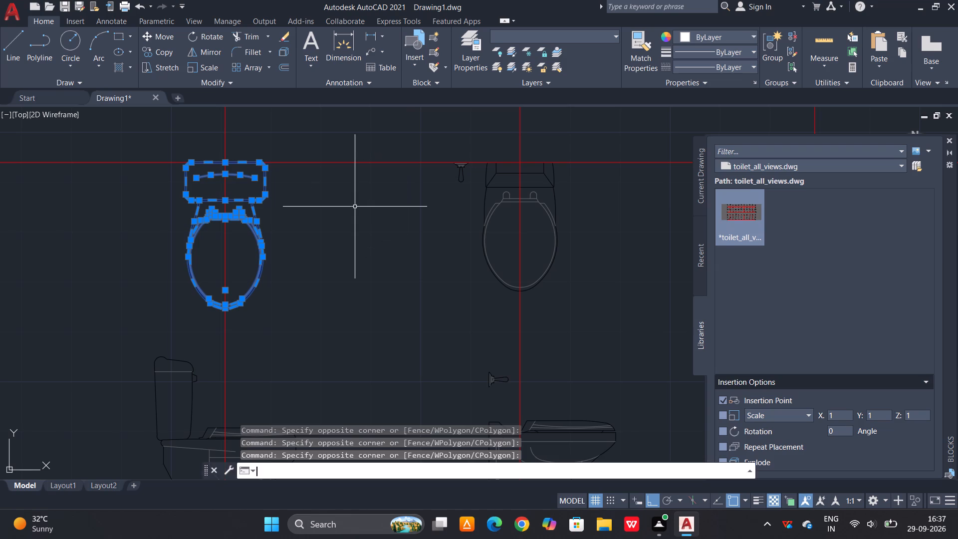
key(space)
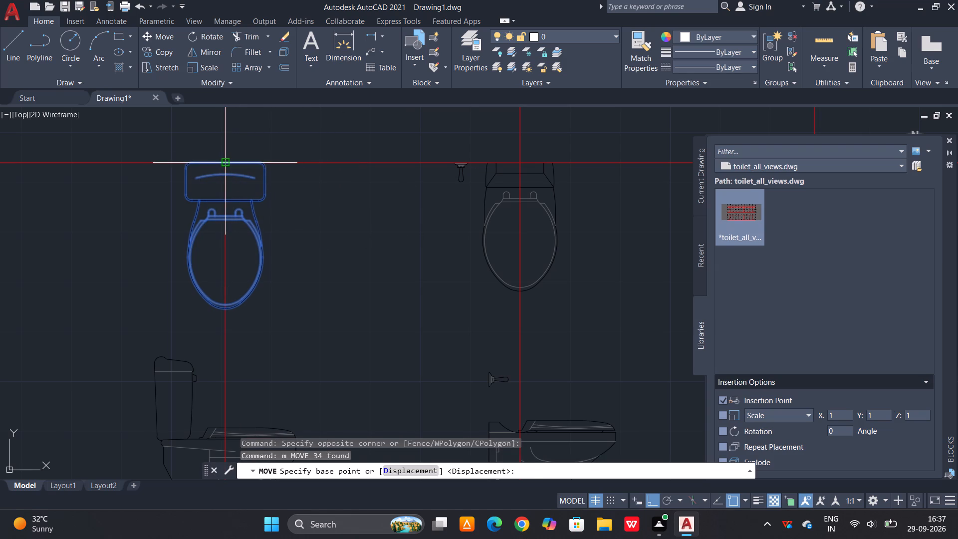
click(226, 162)
scroll(242, 162, down, 5)
scroll(314, 209, down, 4)
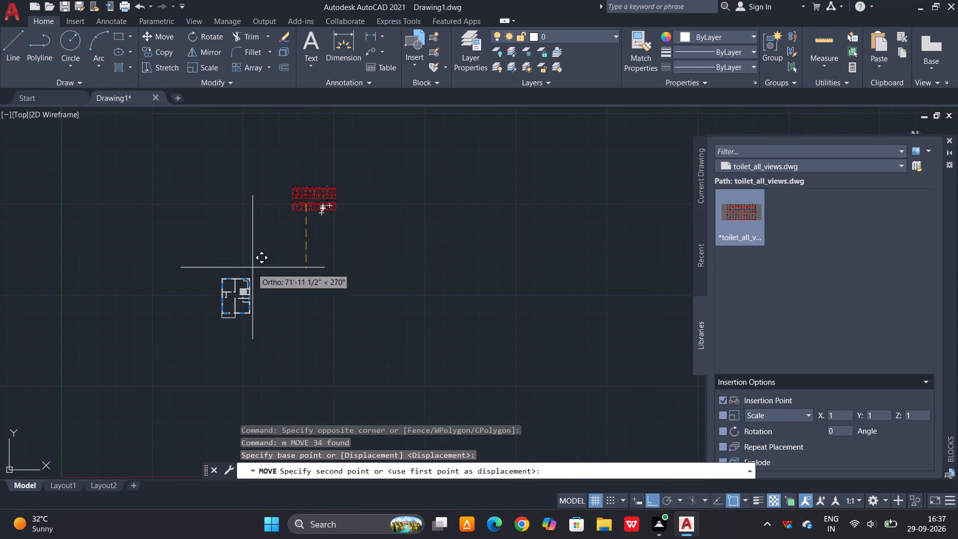
scroll(208, 270, up, 3)
key(F8)
scroll(285, 312, up, 2)
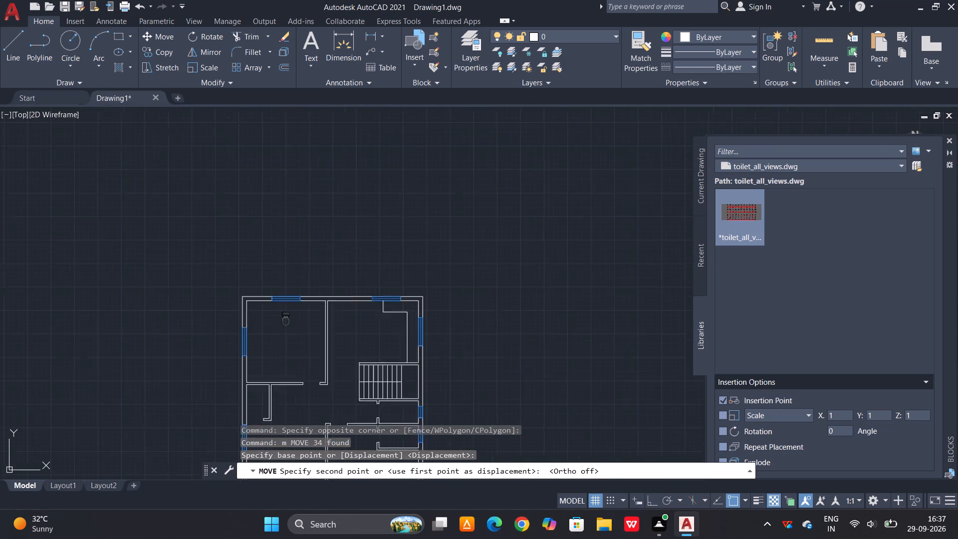
scroll(285, 312, up, 2)
scroll(285, 307, down, 3)
middle_drag(362, 359, 348, 204)
scroll(405, 246, up, 2)
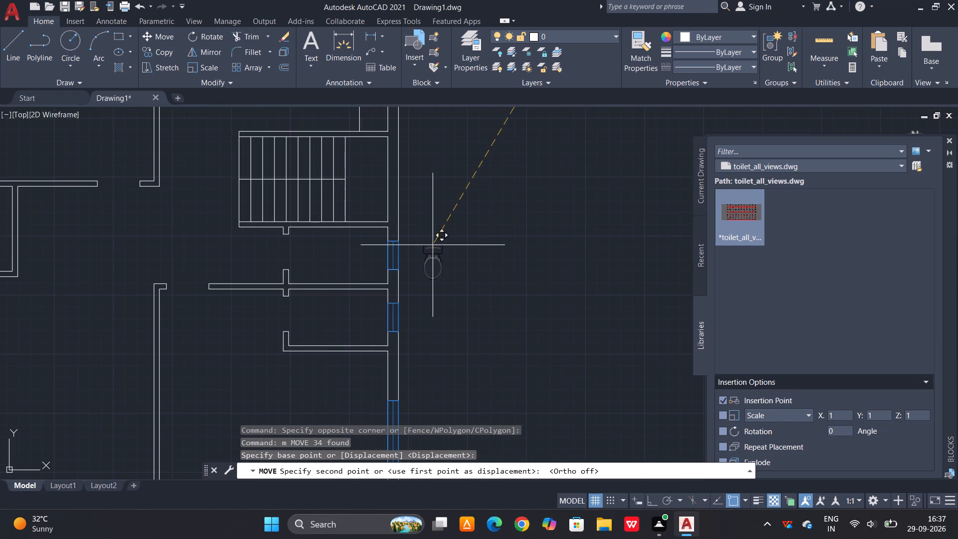
click(434, 244)
Set the color of all the toilet's objects outside the east wall to Cyan.
scroll(438, 282, up, 1)
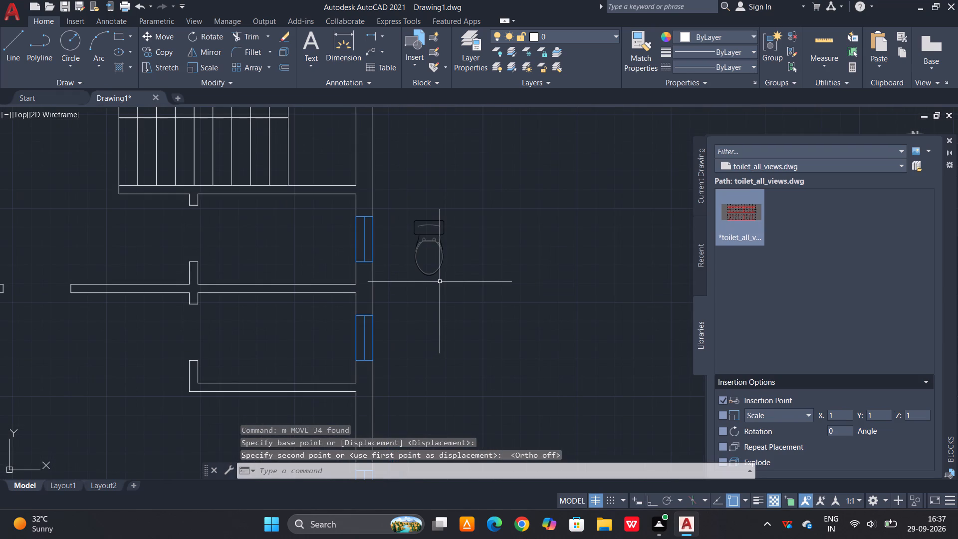
key(Escape)
click(465, 203)
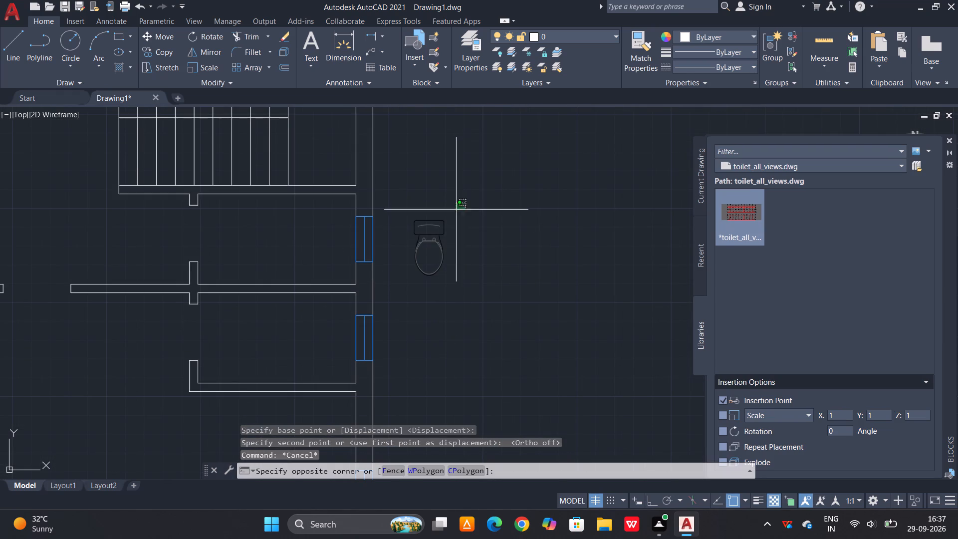
click(399, 287)
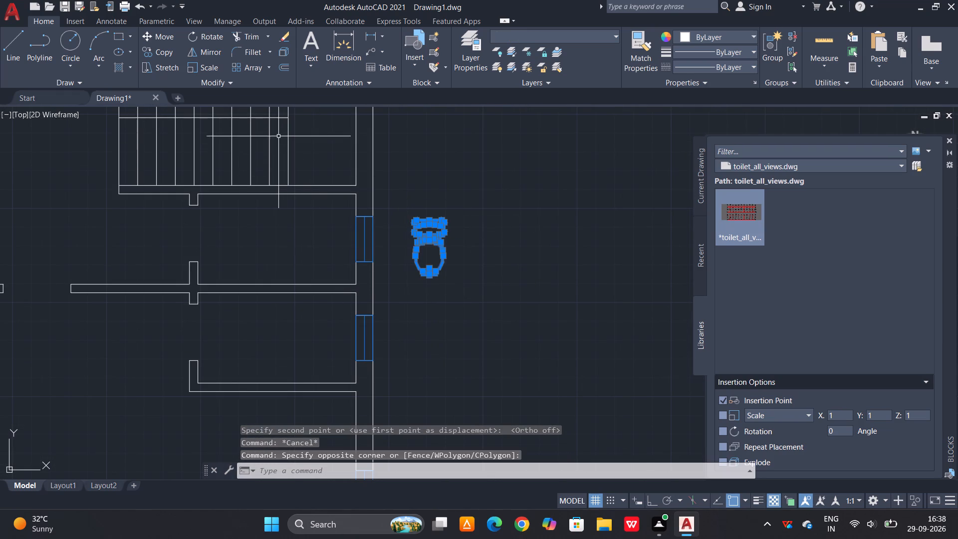
text(pr)
key(space)
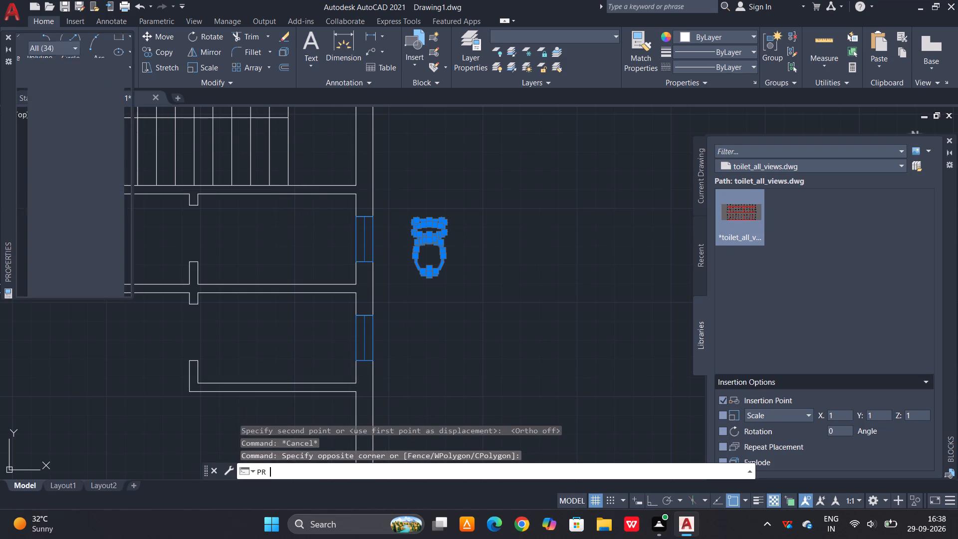
click(117, 82)
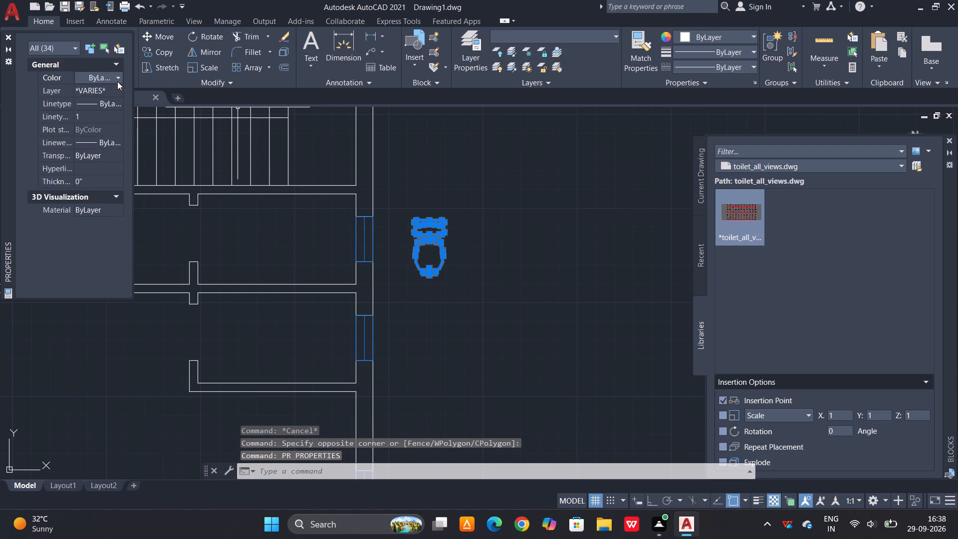
click(117, 81)
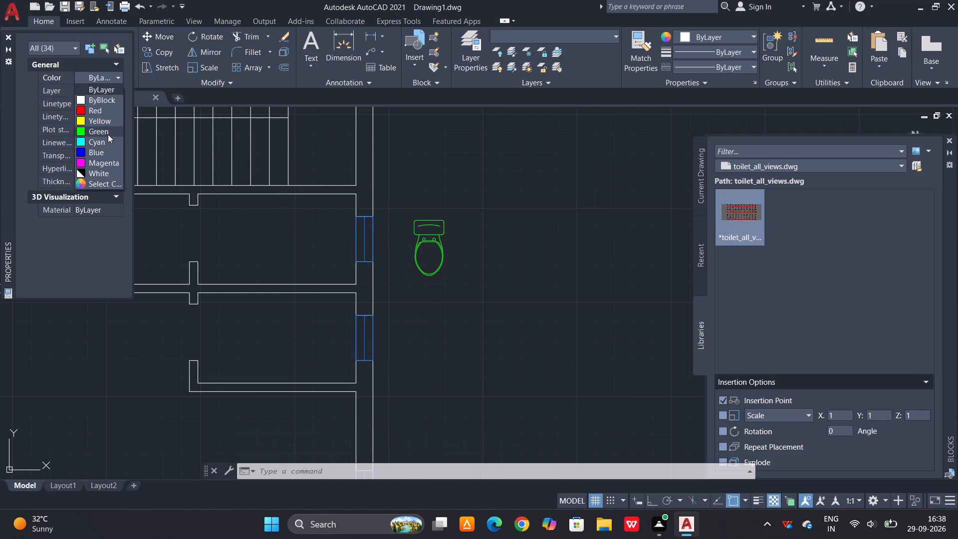
click(99, 143)
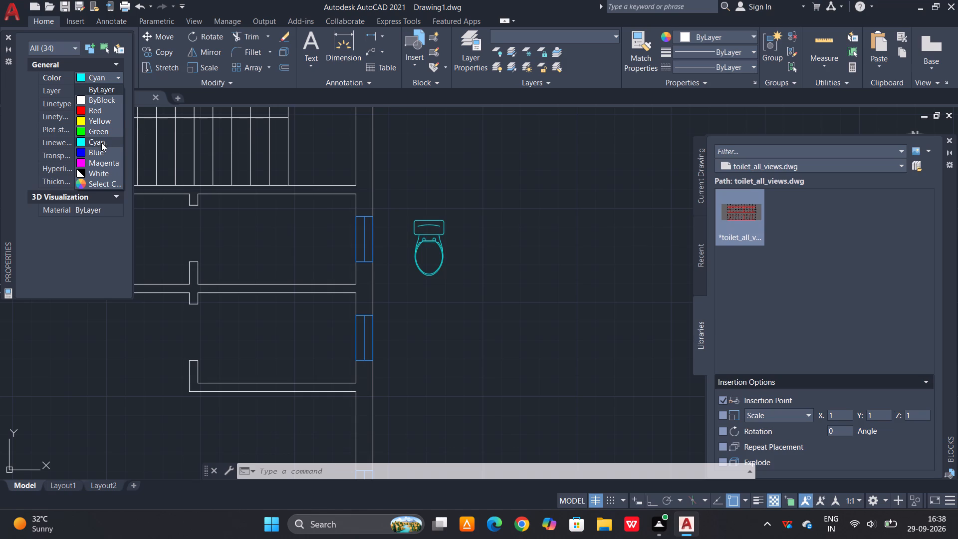
scroll(413, 212, up, 1)
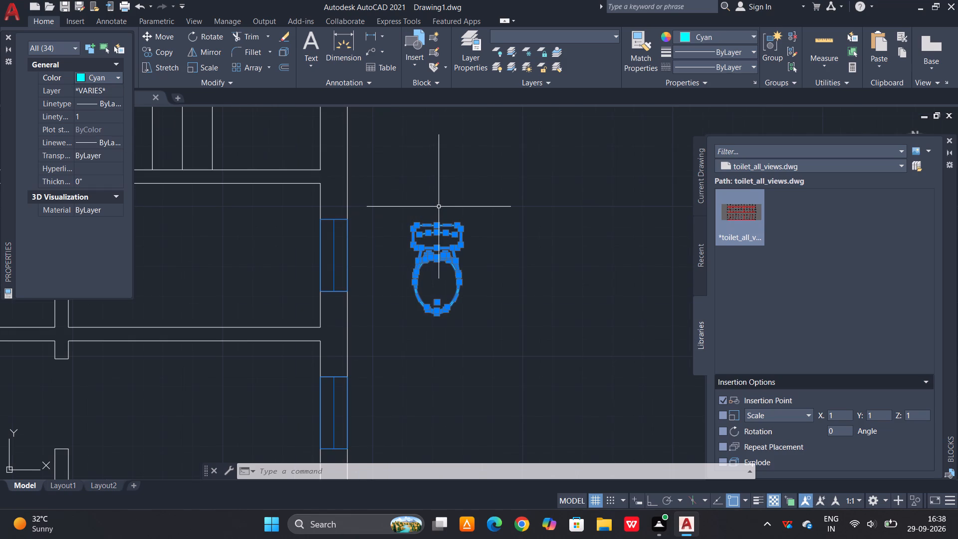
key(Escape)
Define the cyan toilet's objects as a block named pan, converting them to the block in place.
drag(483, 210, 479, 217)
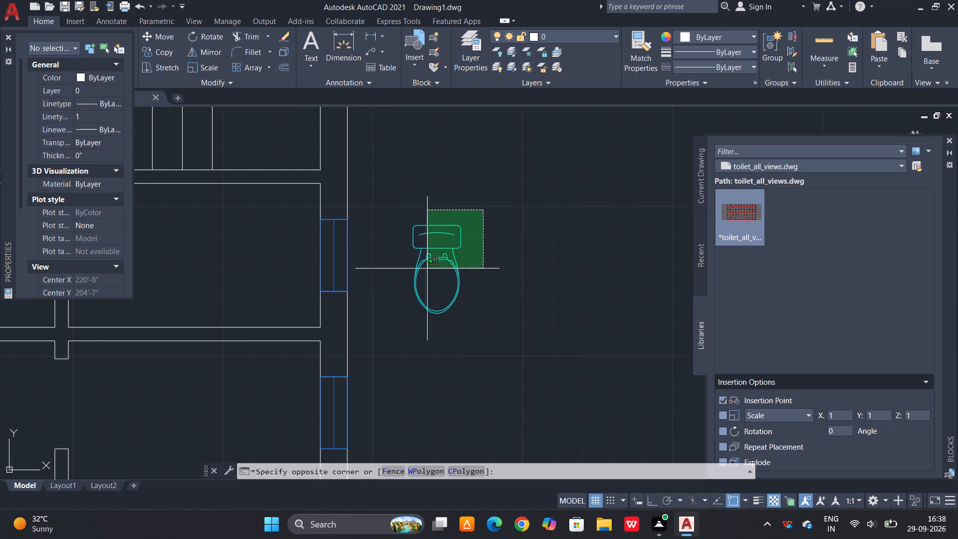
click(382, 334)
text(b)
key(space)
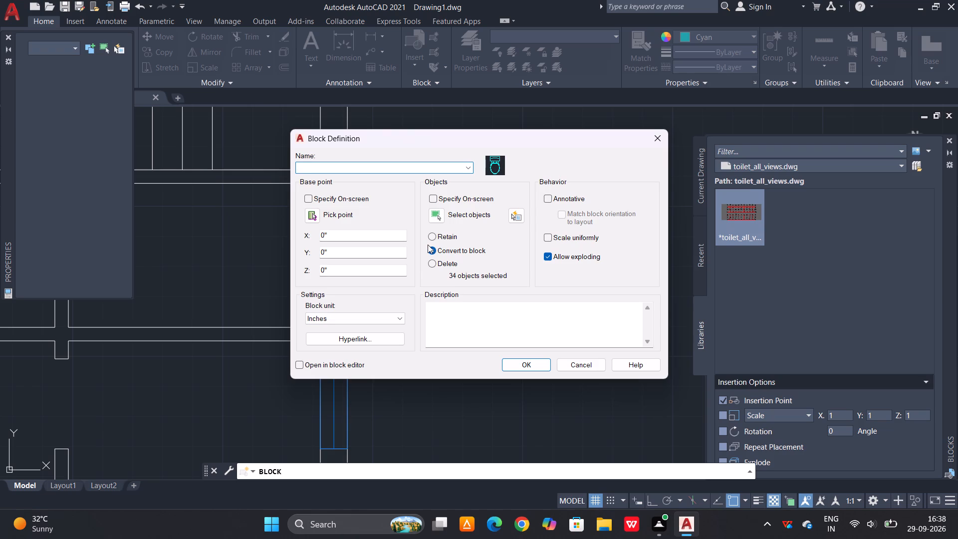
text(pan)
click(515, 365)
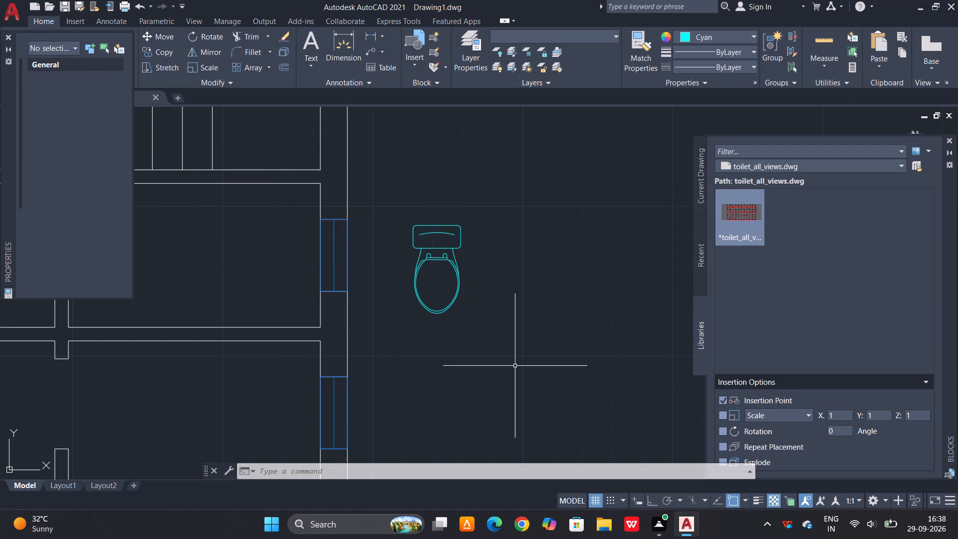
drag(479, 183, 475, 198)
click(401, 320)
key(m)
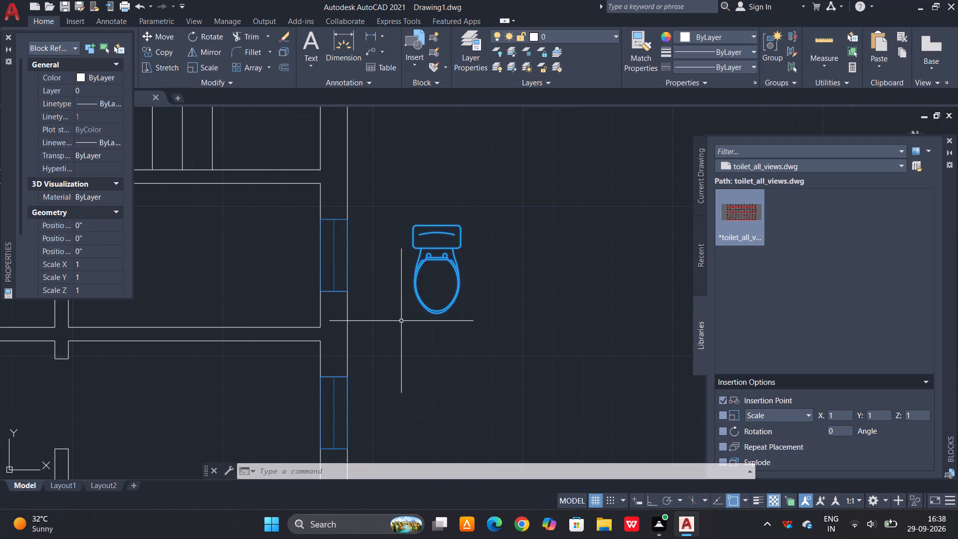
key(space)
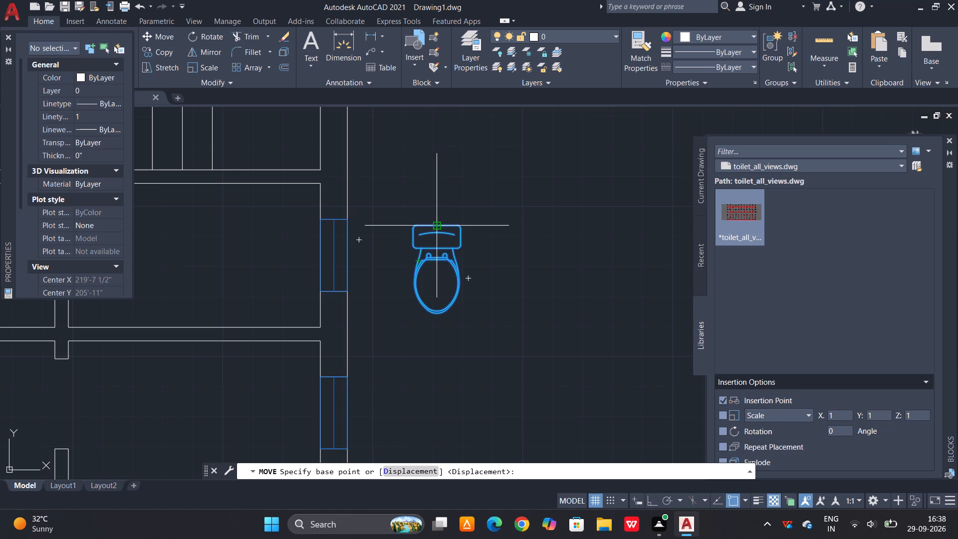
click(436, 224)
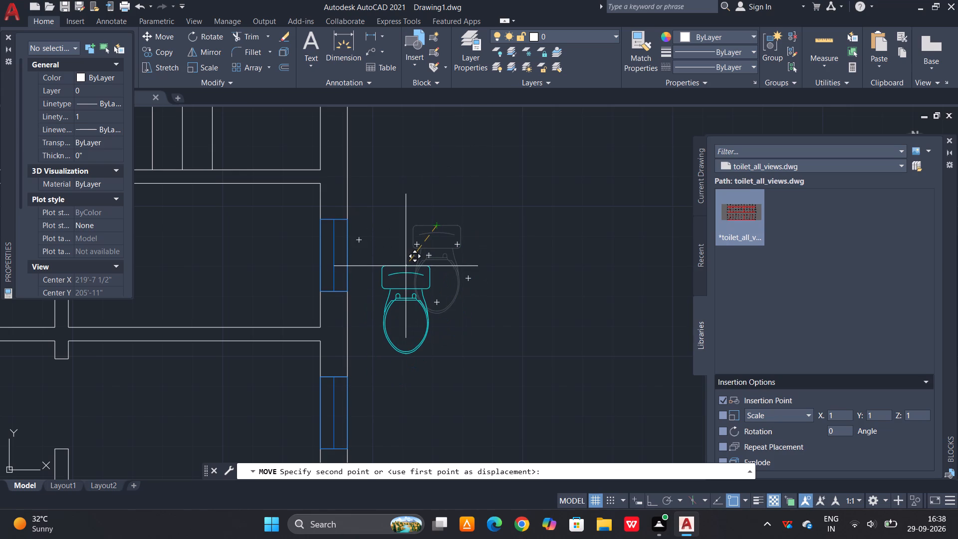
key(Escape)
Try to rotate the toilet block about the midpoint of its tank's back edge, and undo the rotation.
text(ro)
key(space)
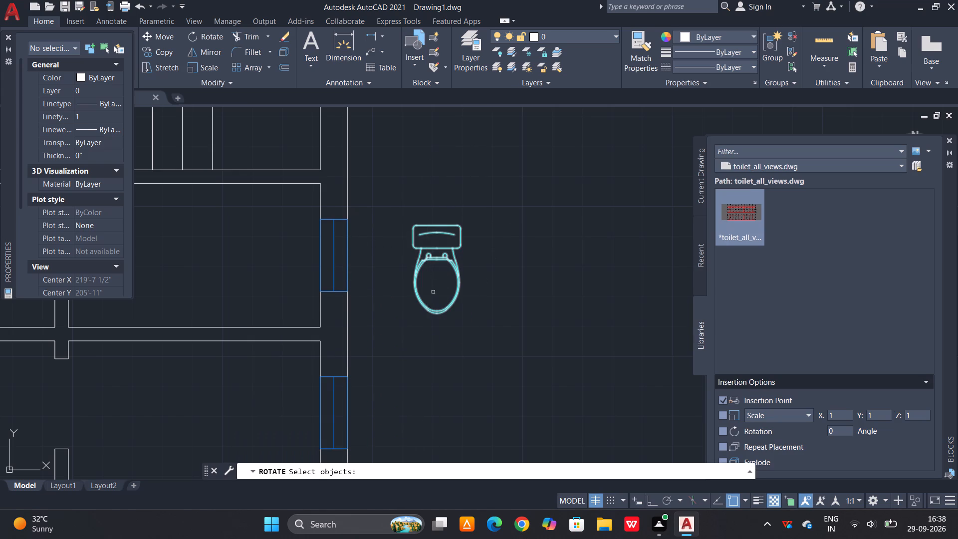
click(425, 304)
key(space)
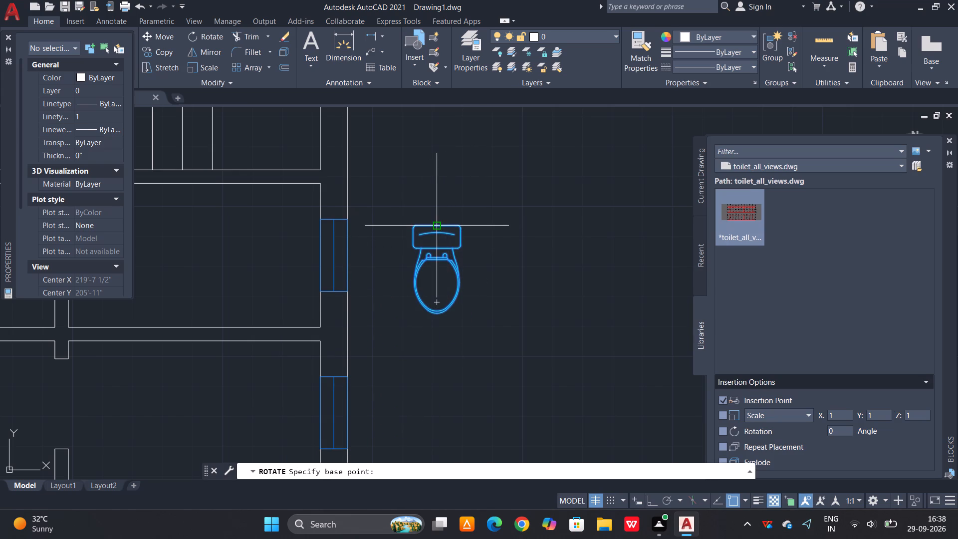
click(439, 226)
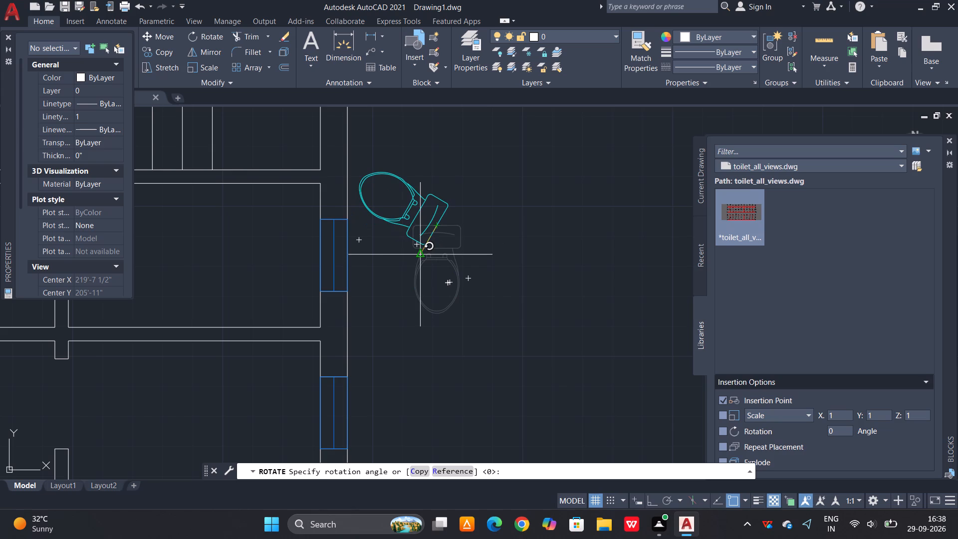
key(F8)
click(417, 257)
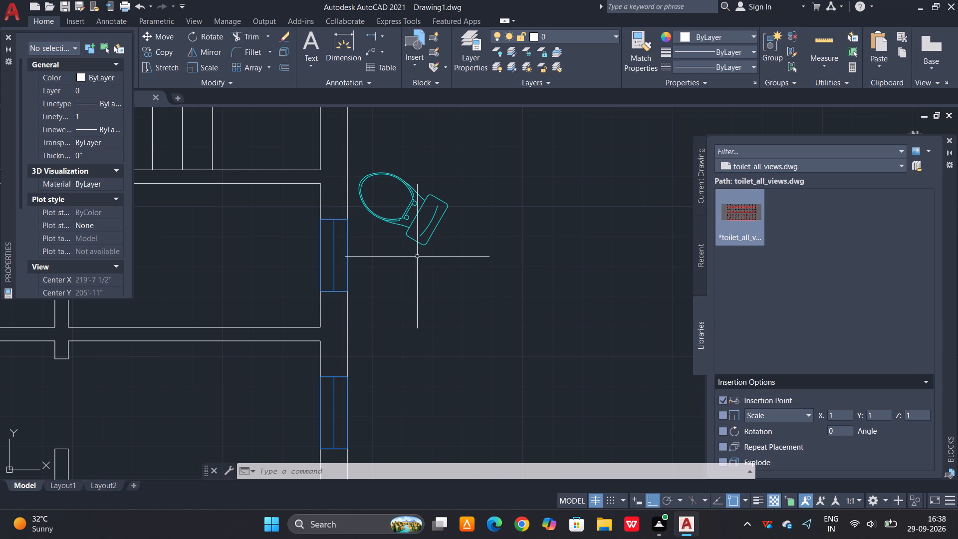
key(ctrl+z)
Rotate the toilet block 90° clockwise about its tank's back midpoint with Ortho on, so the bowl points west.
drag(439, 238, 440, 238)
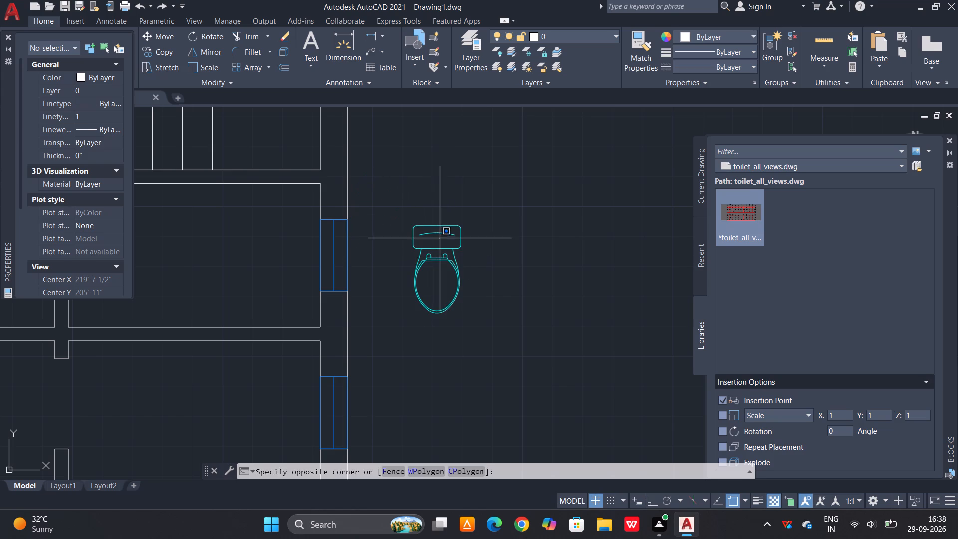
drag(440, 238, 437, 244)
click(420, 276)
text(ro)
key(space)
click(439, 228)
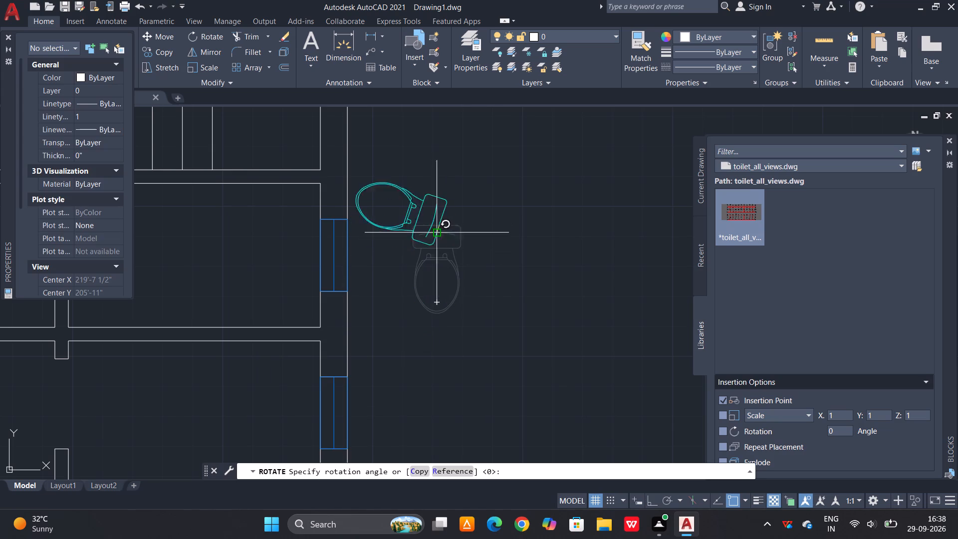
key(F8)
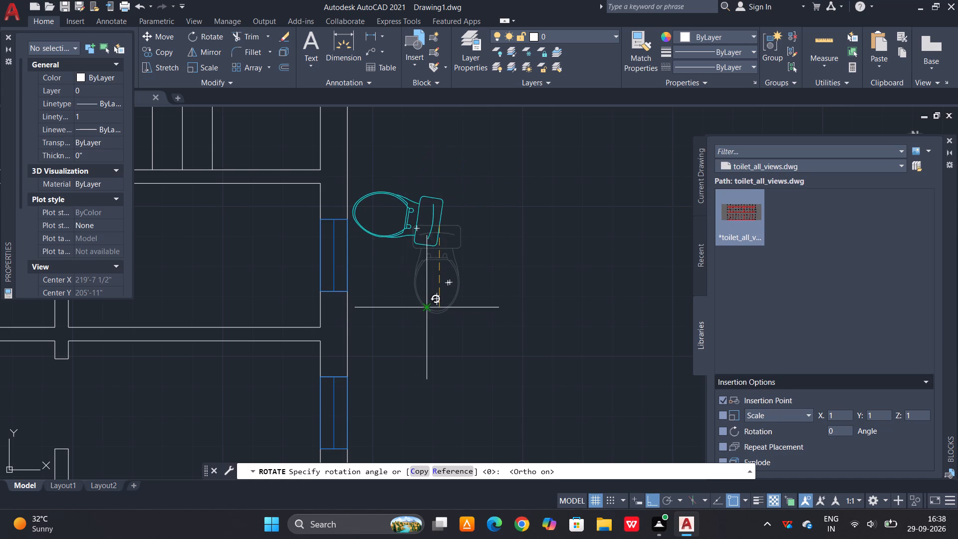
click(430, 328)
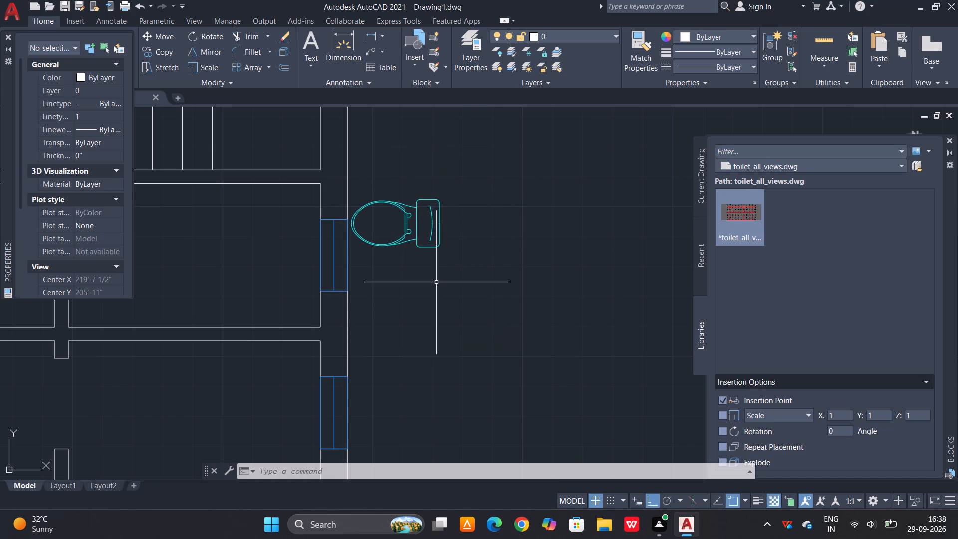
Move the toilet block straight west so its tank back meets the east wall's inner face, in the room south of the staircase.
drag(459, 186, 454, 189)
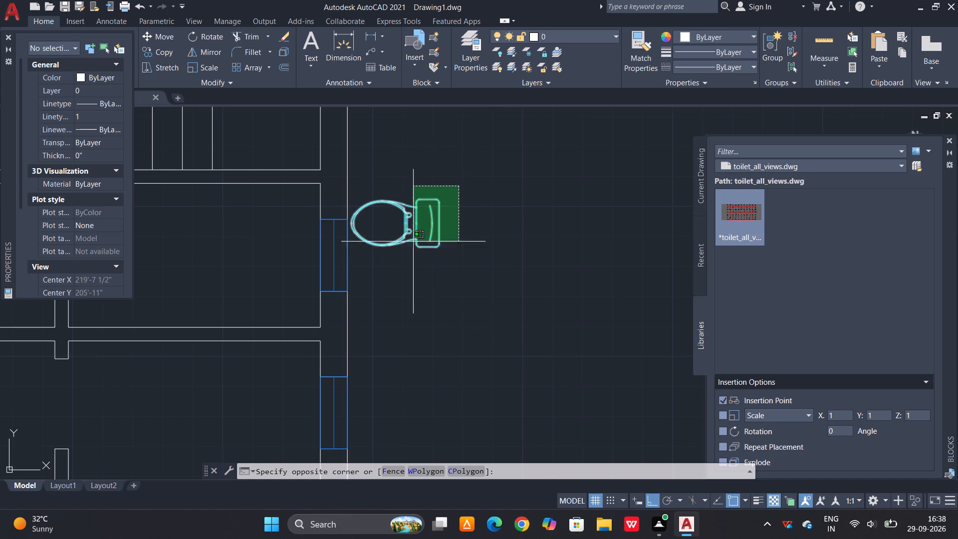
click(410, 248)
key(m)
key(space)
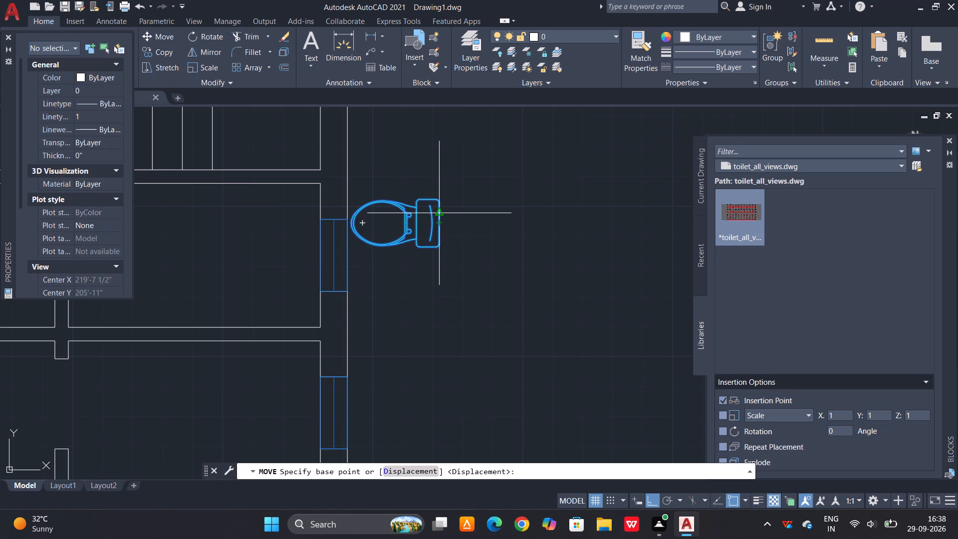
click(442, 223)
scroll(331, 264, up, 2)
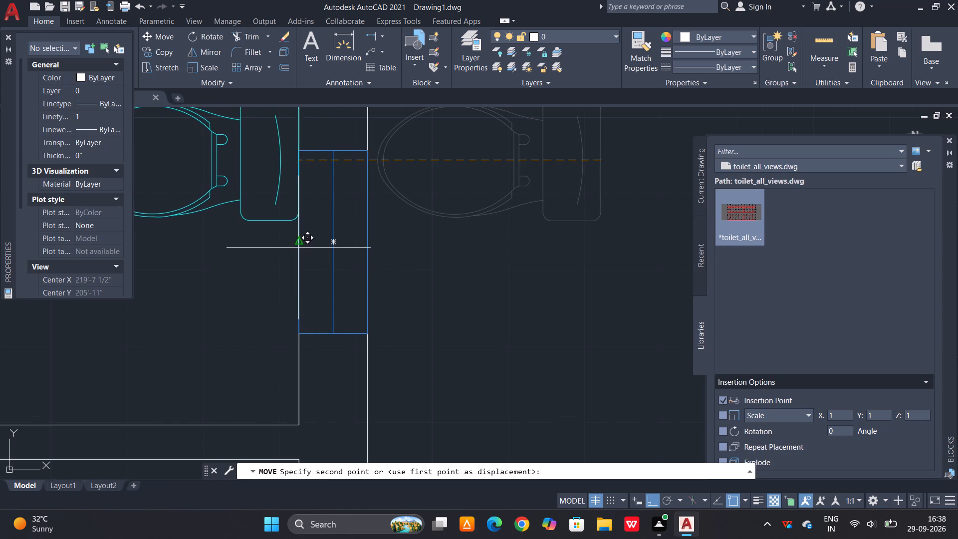
click(298, 243)
scroll(328, 289, down, 2)
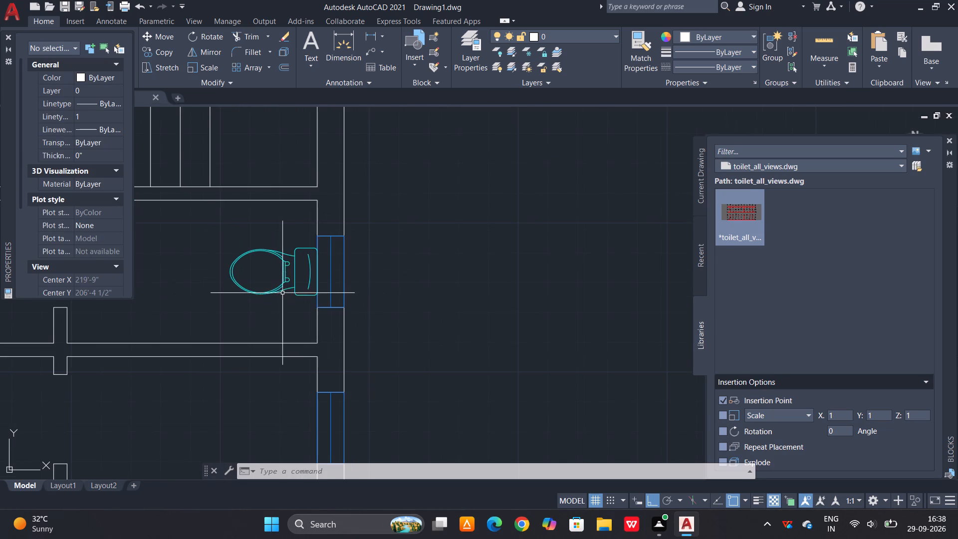
Scale the toilet block up by about 1.3 from its tank's back midpoint on the east wall.
scroll(282, 292, down, 1)
middle_drag(282, 291, 350, 274)
scroll(343, 273, up, 1)
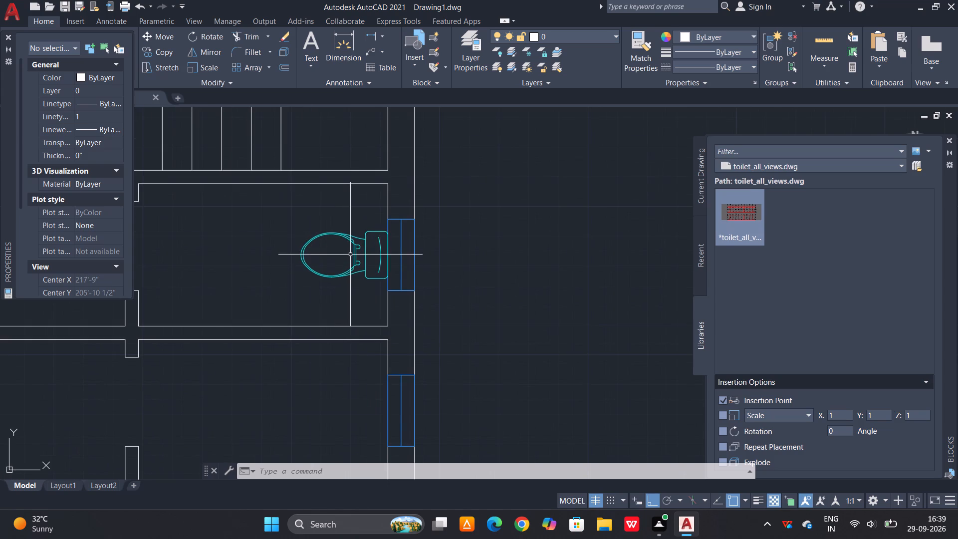
key(Escape)
click(350, 232)
click(305, 267)
text(sc)
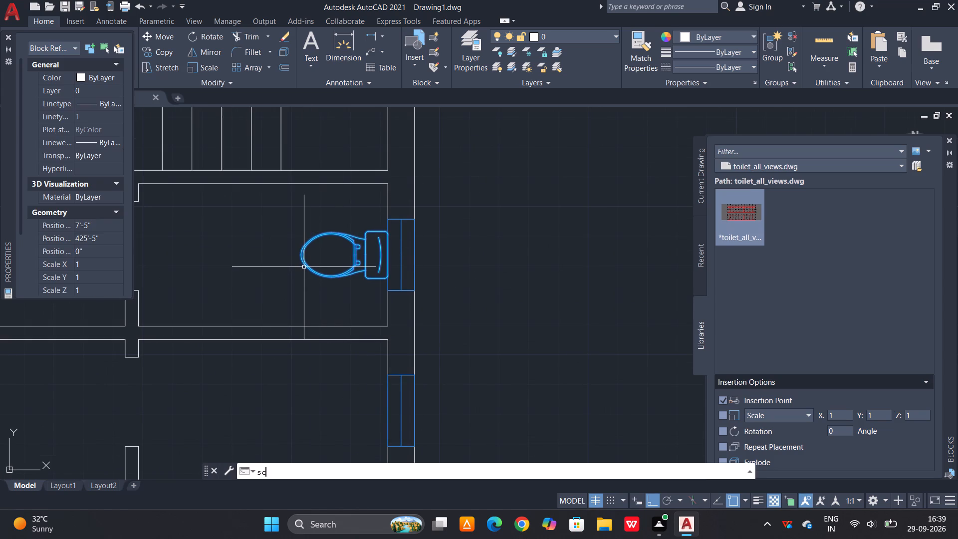
key(space)
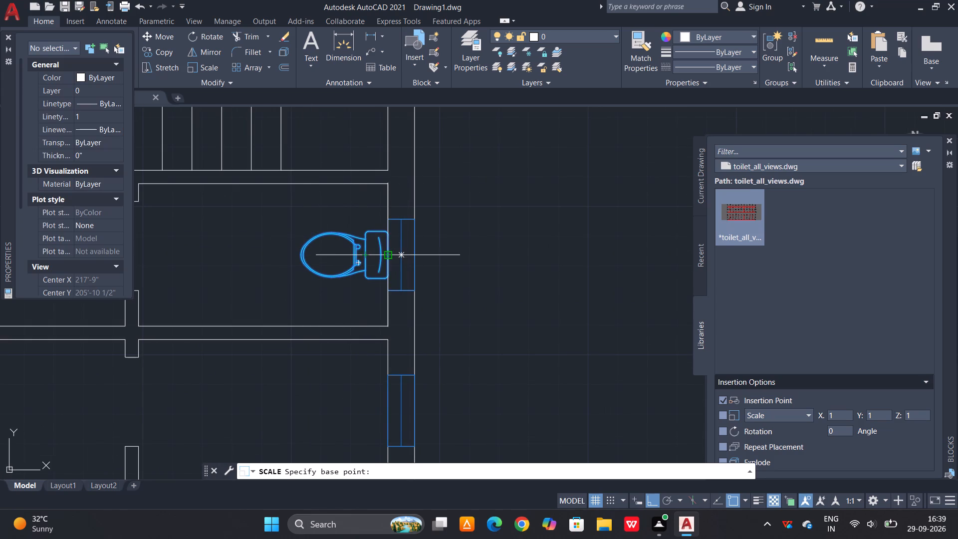
click(390, 257)
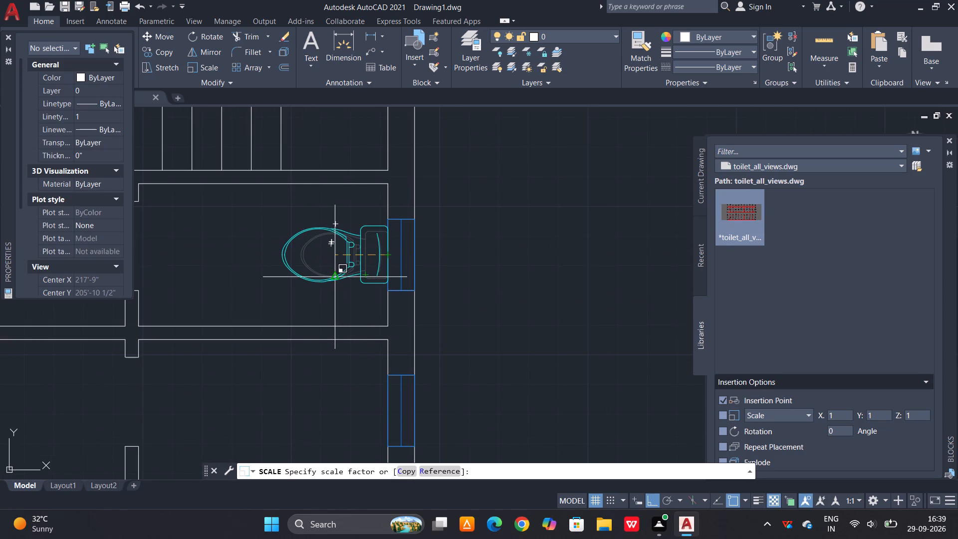
click(335, 273)
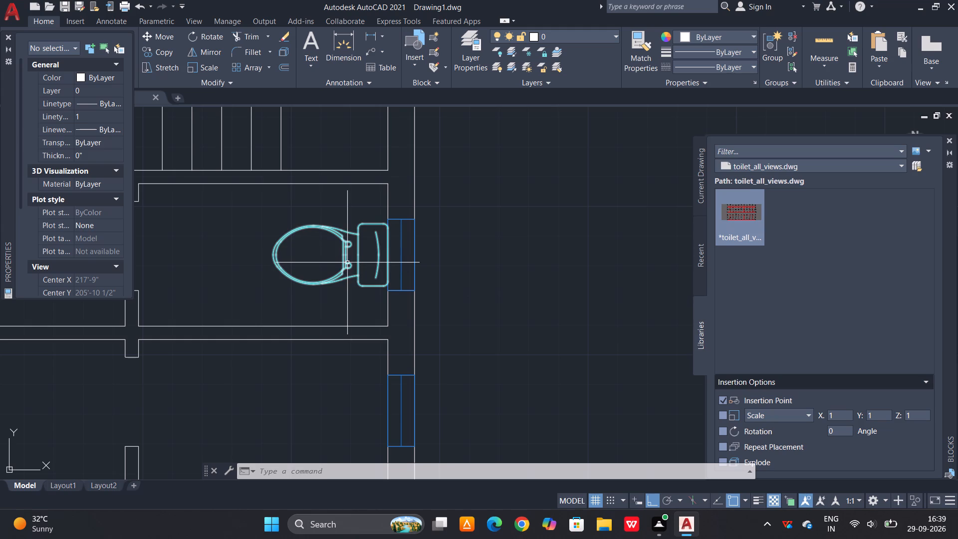
key(Escape)
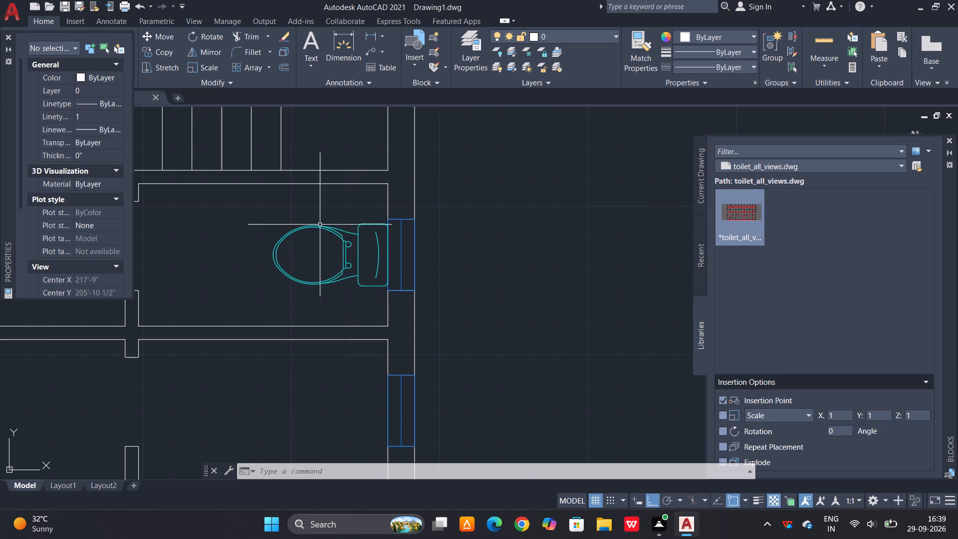
Copy the toilet block from its tank's back midpoint straight south to the window's inner midpoint in the adjacent toilet room.
drag(344, 220, 339, 225)
click(305, 254)
key(c)
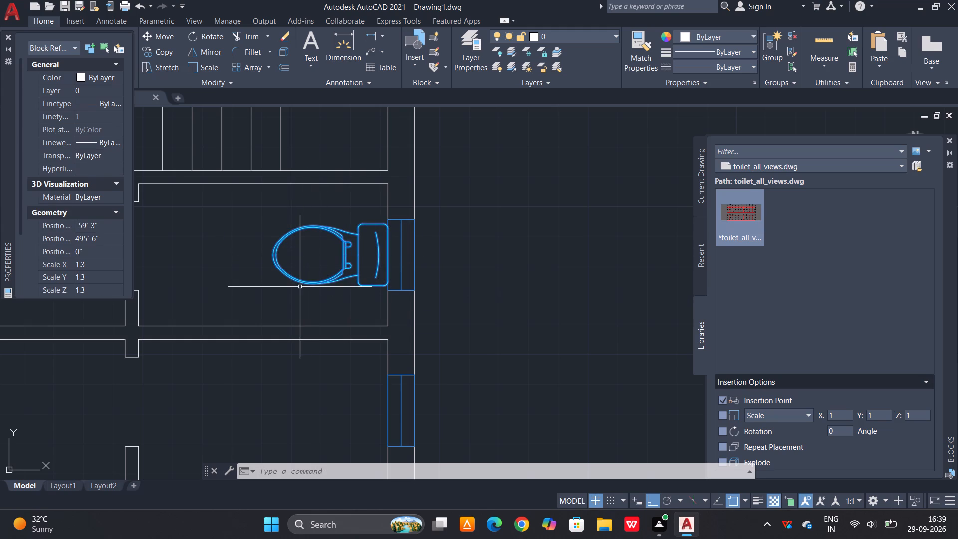
key(o)
key(space)
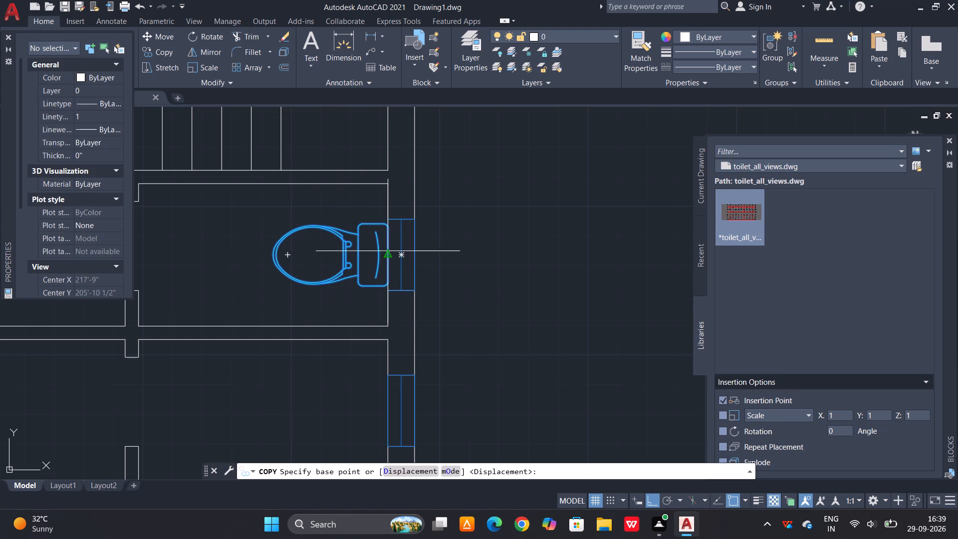
click(387, 253)
scroll(386, 249, down, 3)
scroll(375, 290, up, 1)
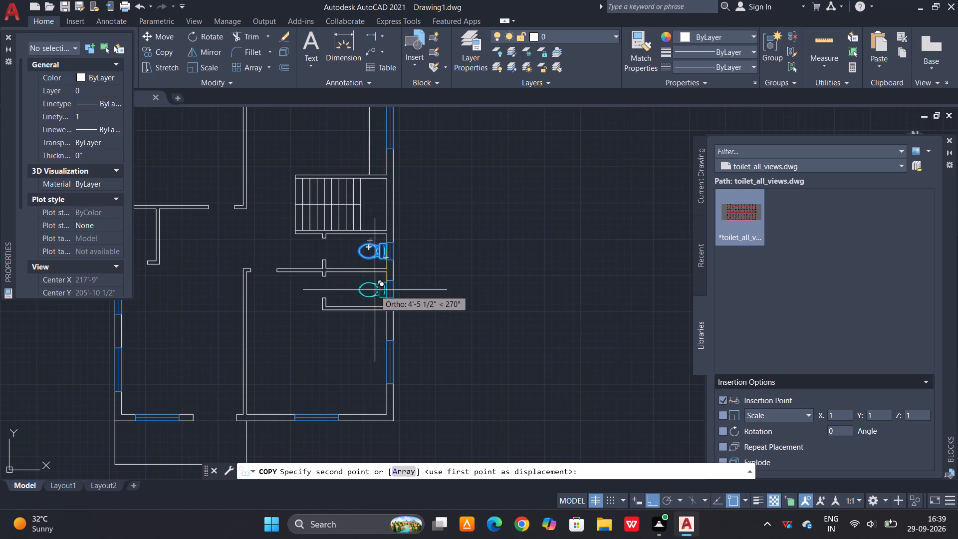
scroll(376, 291, up, 3)
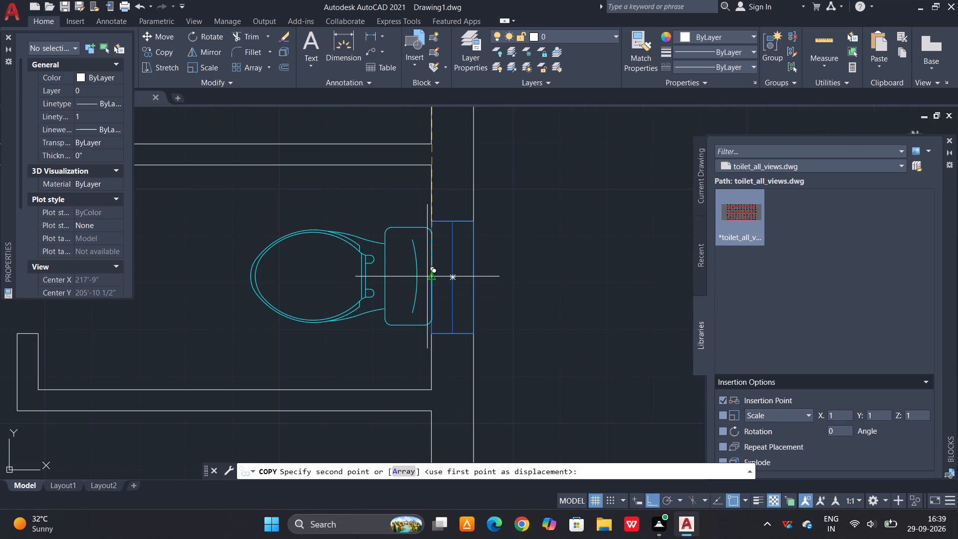
click(429, 279)
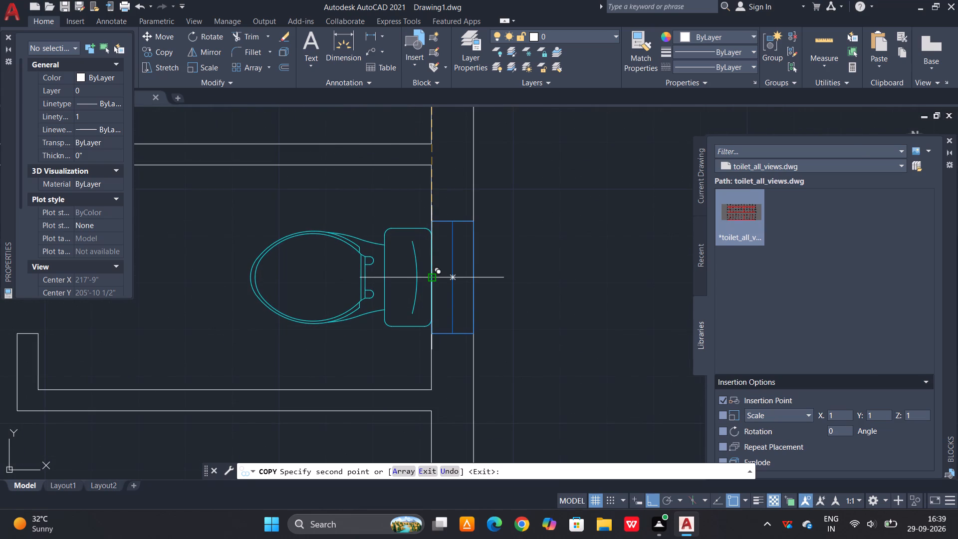
scroll(429, 279, down, 1)
key(Escape)
scroll(478, 263, down, 2)
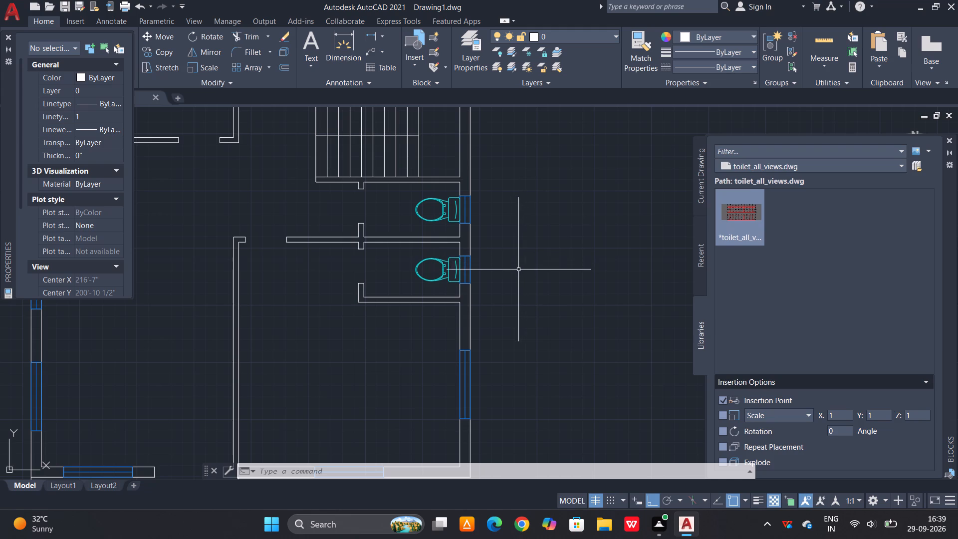
scroll(486, 288, down, 2)
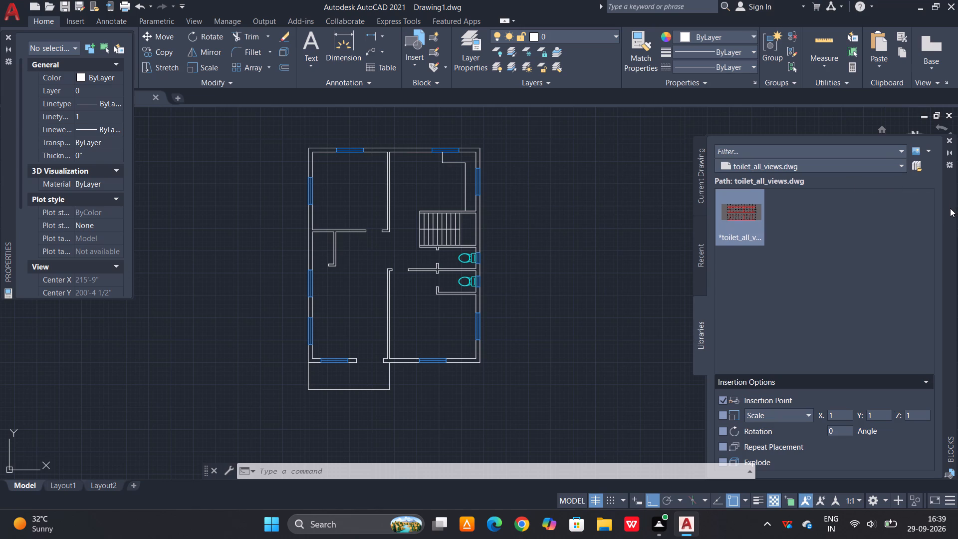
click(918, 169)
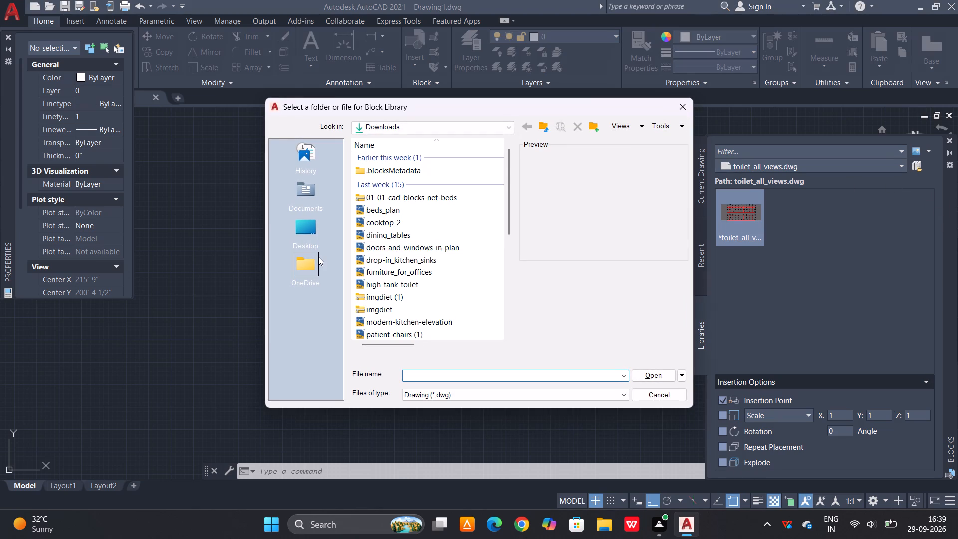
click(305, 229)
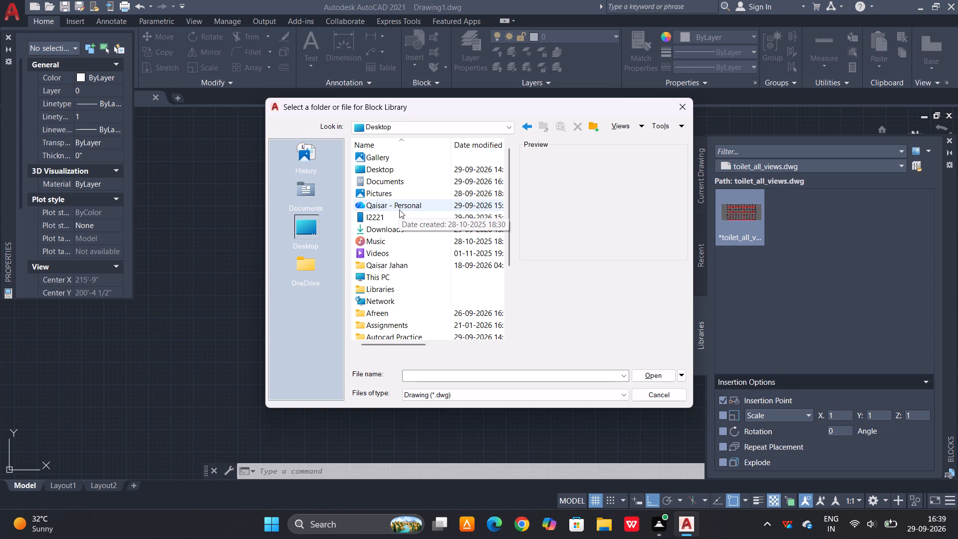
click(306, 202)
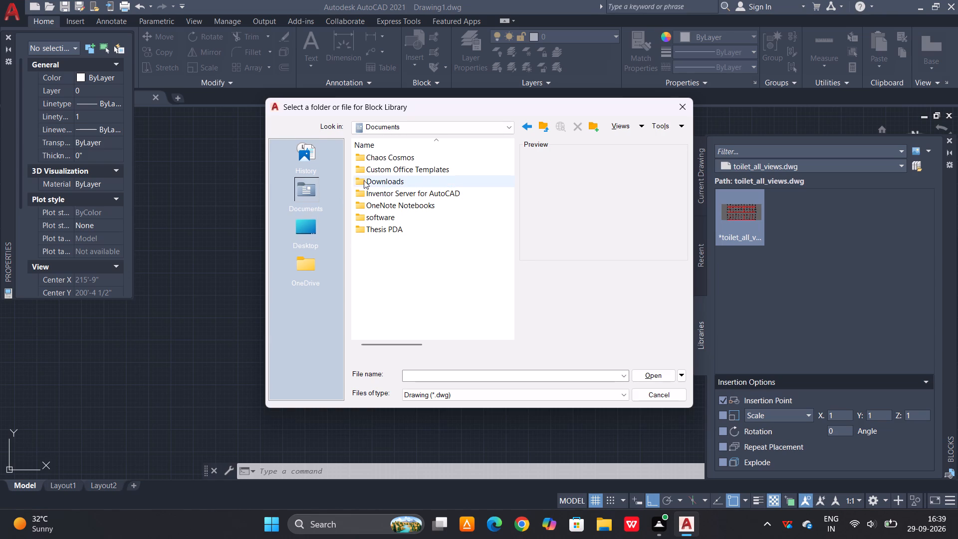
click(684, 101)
Load beds_plan.dwg from the Downloads folder as the block library.
click(913, 169)
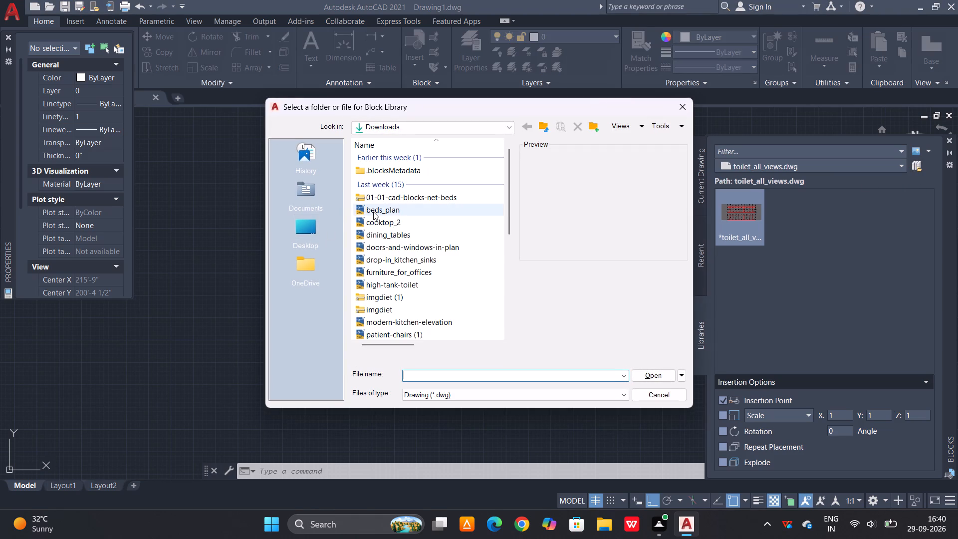
click(393, 207)
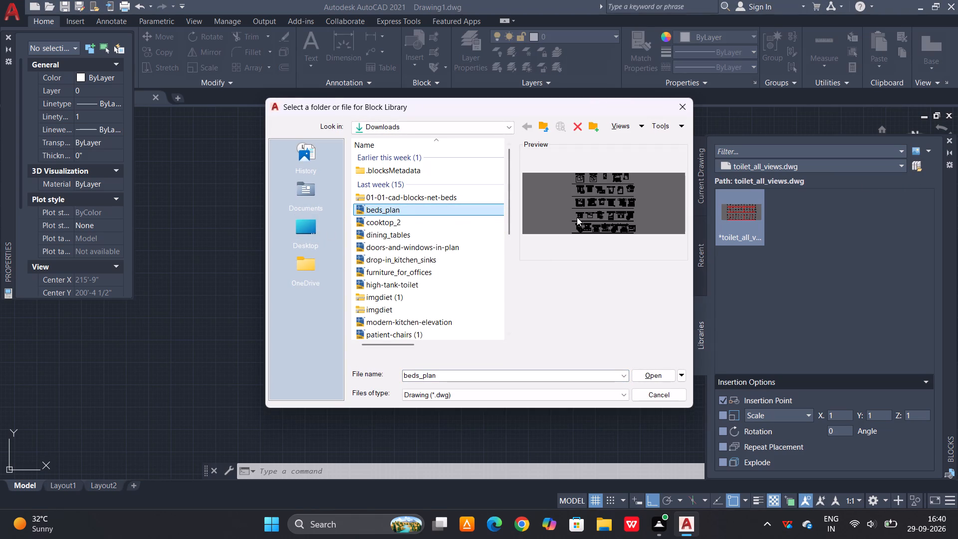
drag(578, 217, 595, 215)
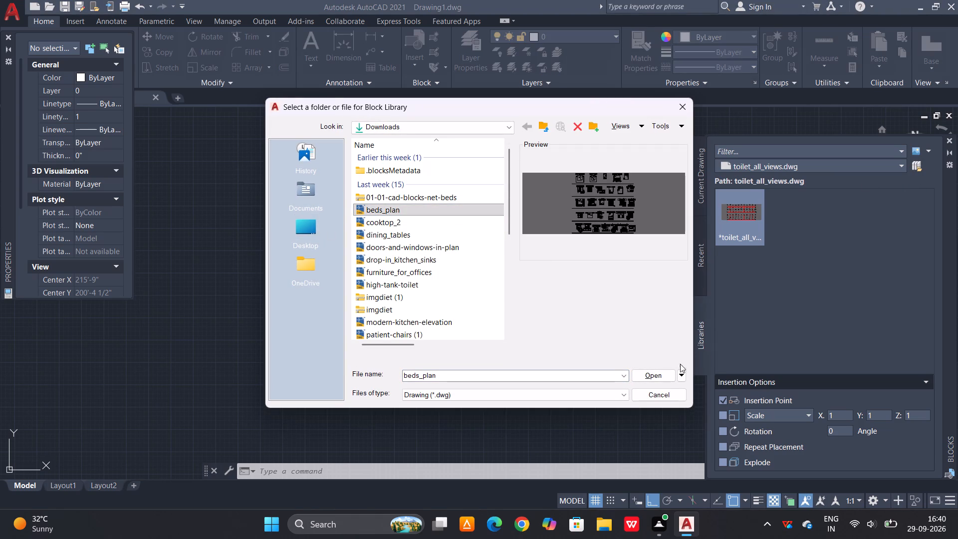
click(661, 374)
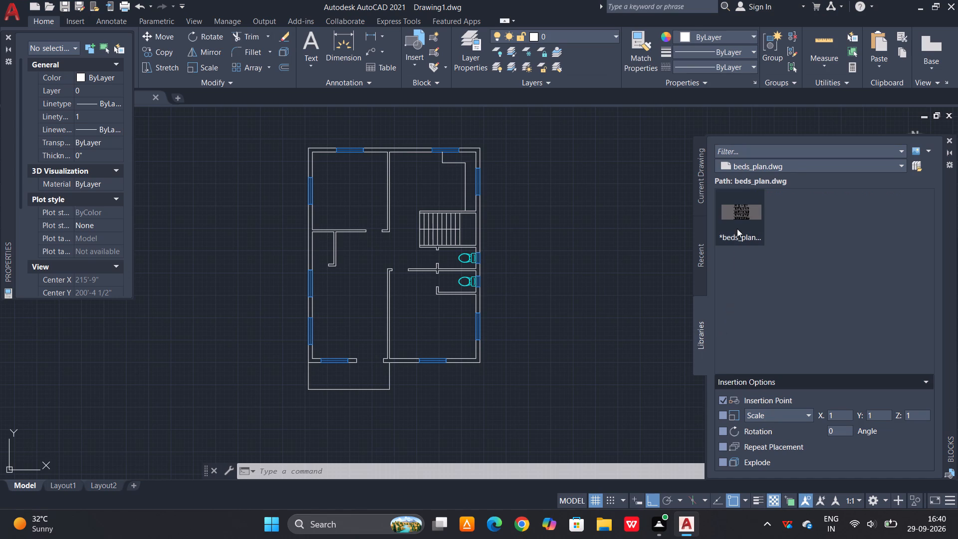
Delete the leftover sheet of red toilet drawings northeast of the floor plan.
scroll(476, 343, down, 3)
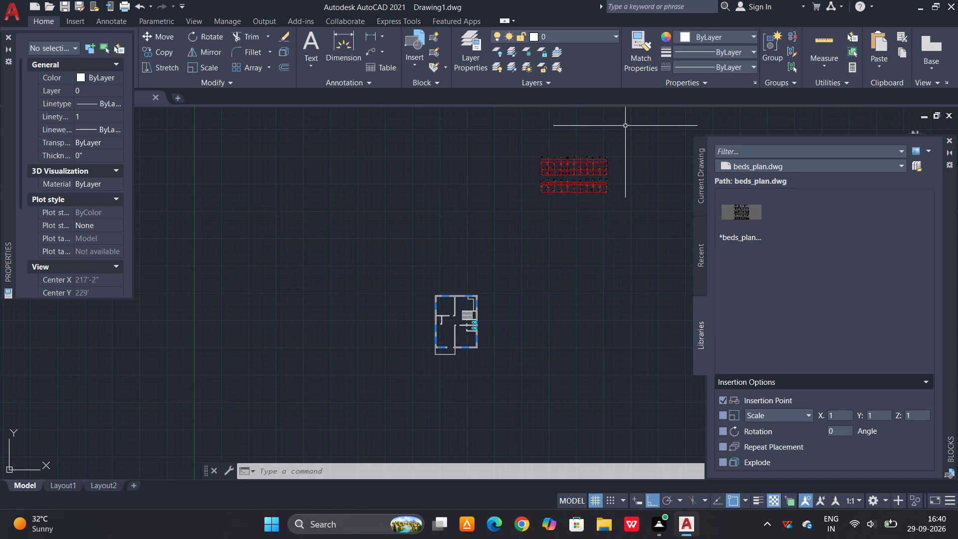
click(625, 126)
click(514, 214)
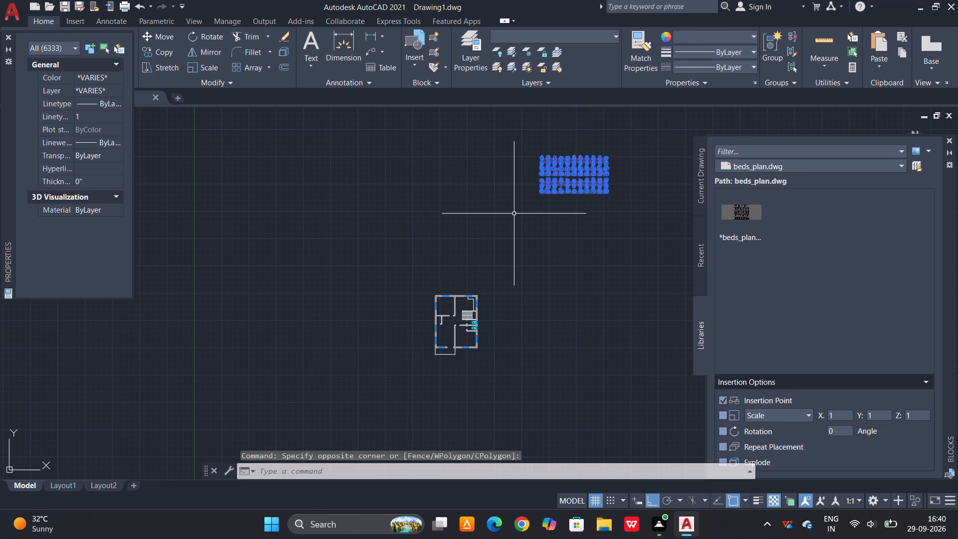
key(Delete)
Insert the beds_plan block in the empty area northeast of the floor plan.
drag(738, 220, 599, 228)
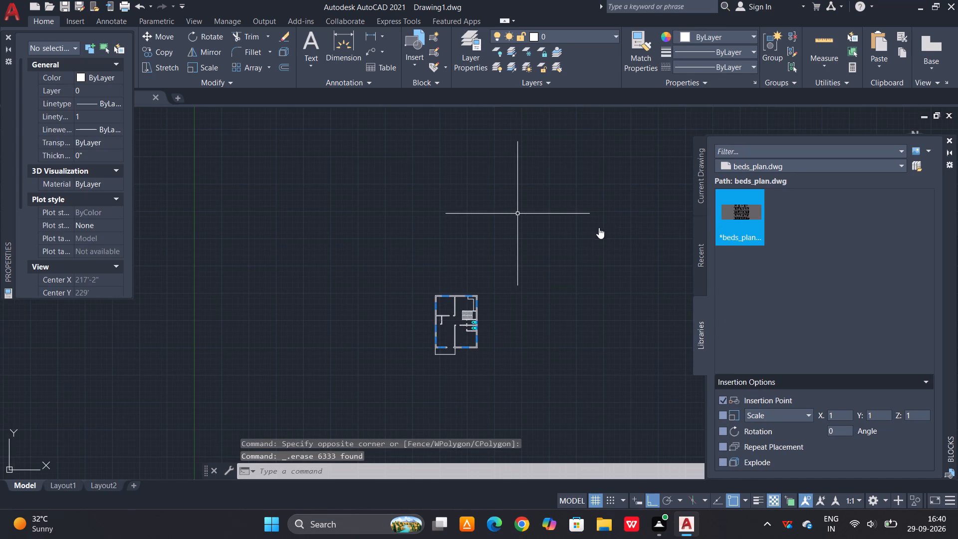
drag(599, 228, 572, 234)
Explode the inserted beds_plan block into its separate objects.
scroll(663, 135, up, 1)
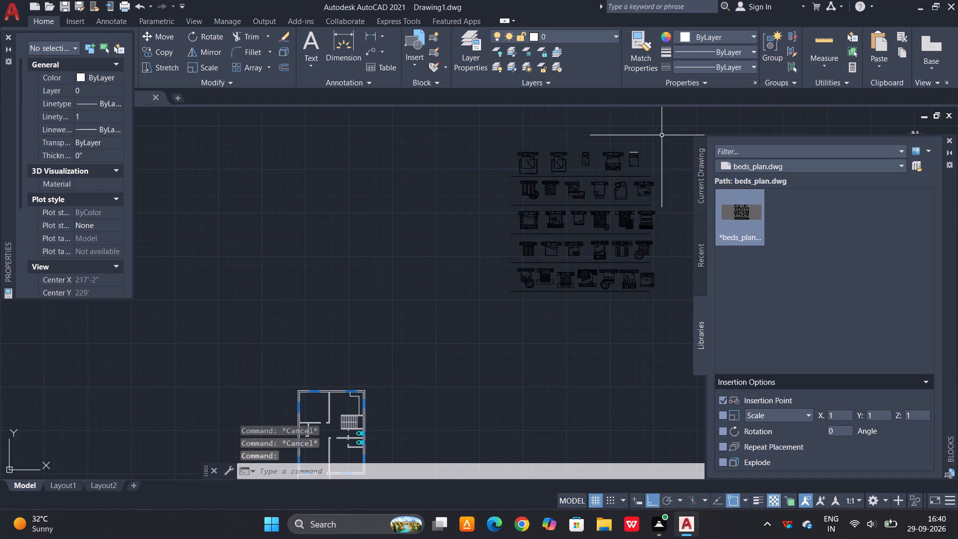
scroll(639, 157, up, 2)
middle_drag(634, 157, 573, 164)
scroll(575, 166, down, 1)
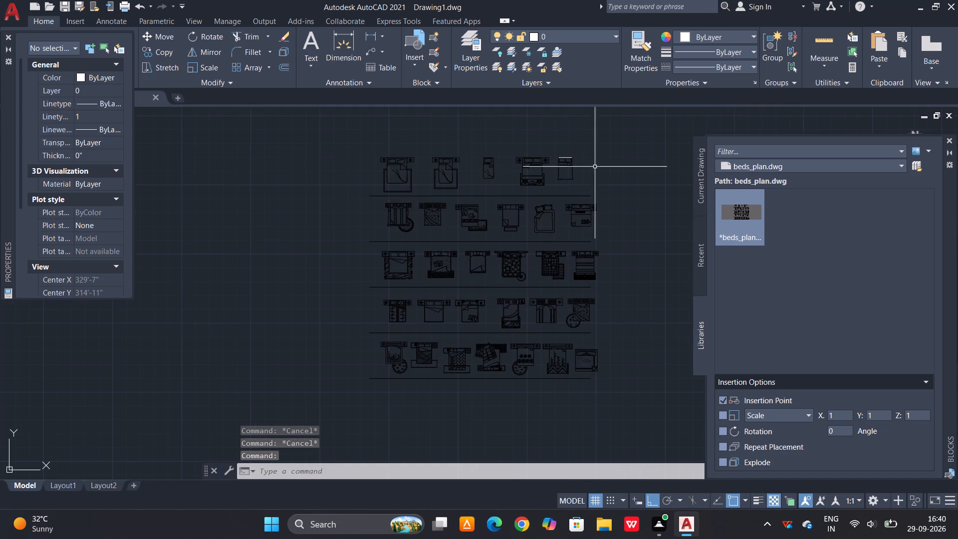
click(637, 135)
click(353, 414)
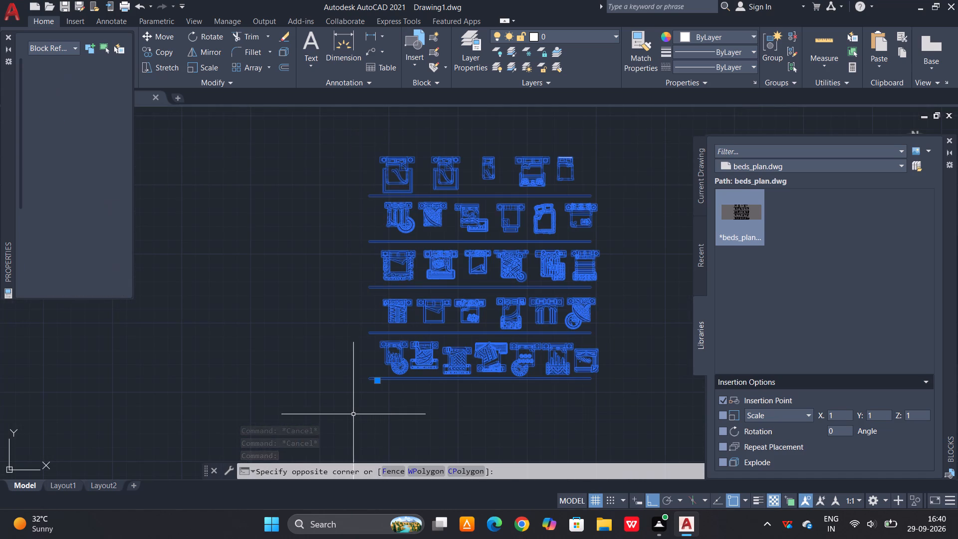
text(x)
key(space)
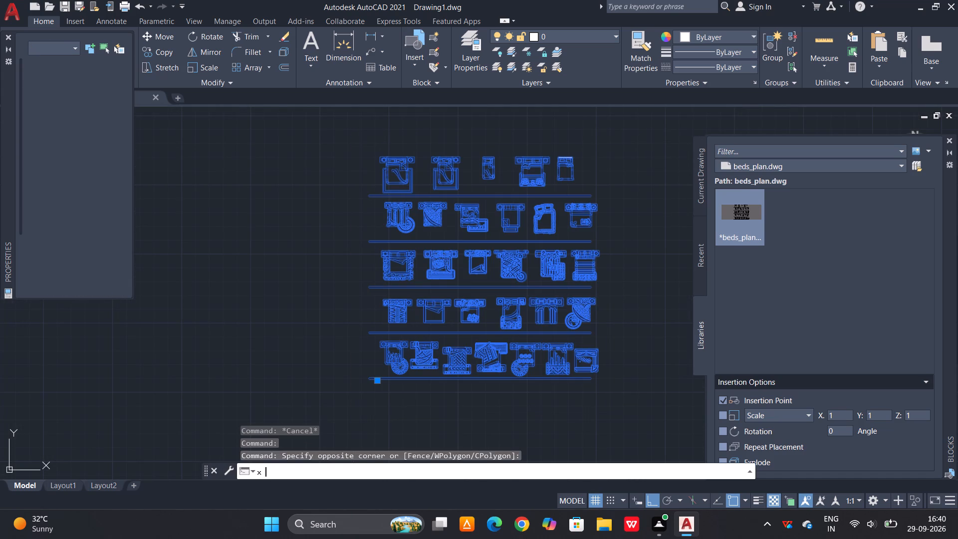
Move the top-row double bed with two nightstands and patterned rug, Ortho off, to just outside the floor plan's east wall near the southeast room.
scroll(576, 158, up, 2)
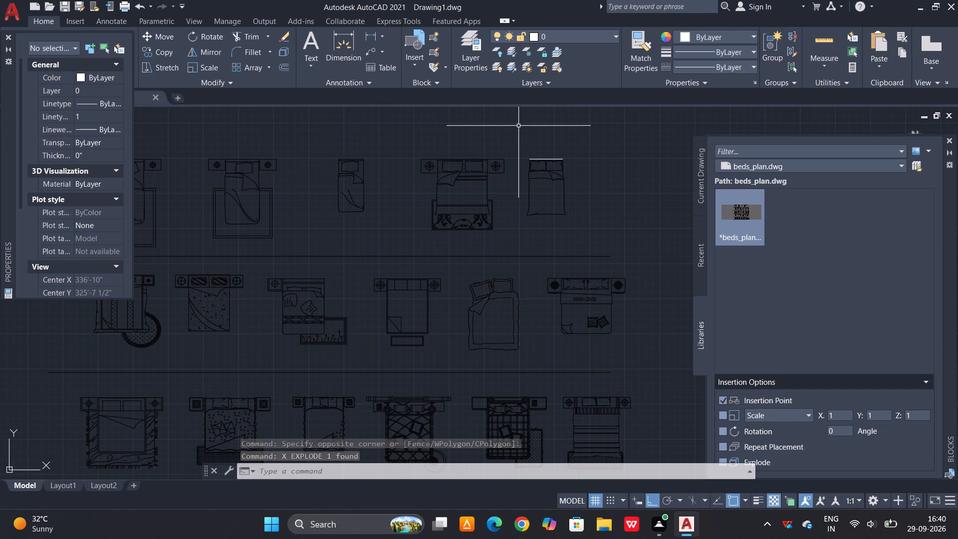
scroll(517, 126, up, 1)
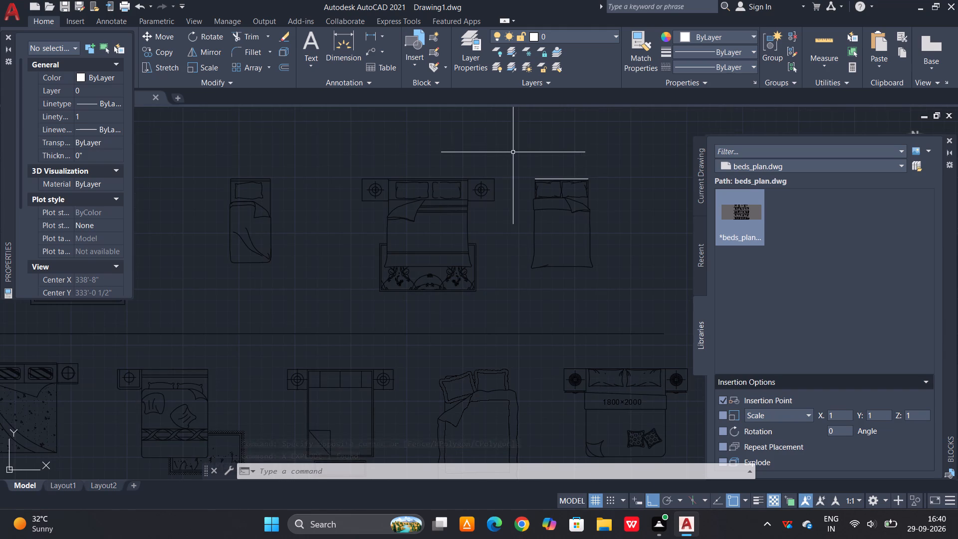
click(514, 152)
click(336, 306)
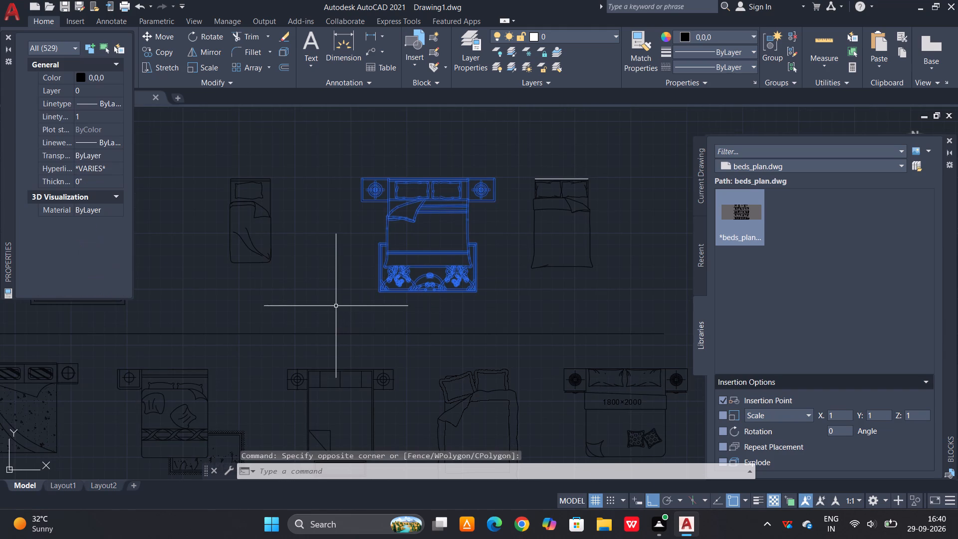
key(m)
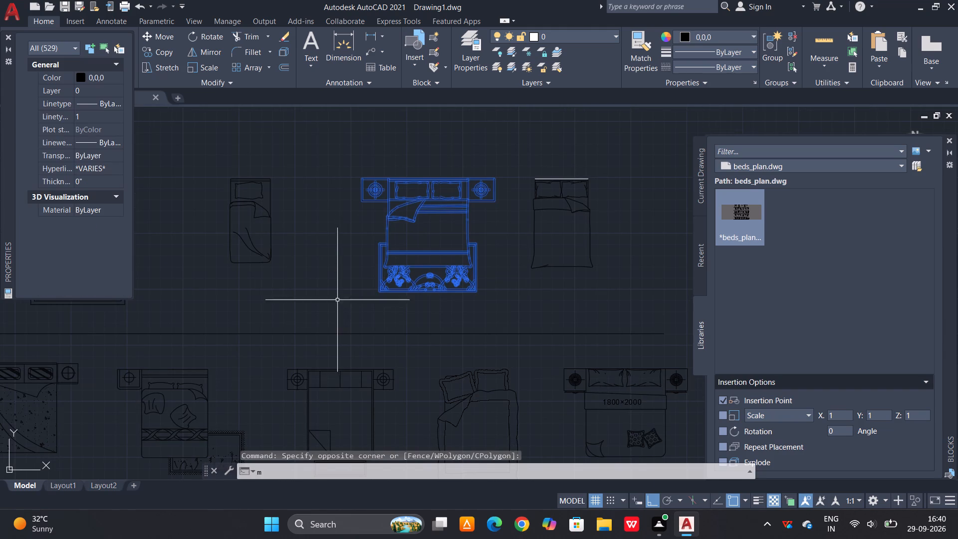
key(space)
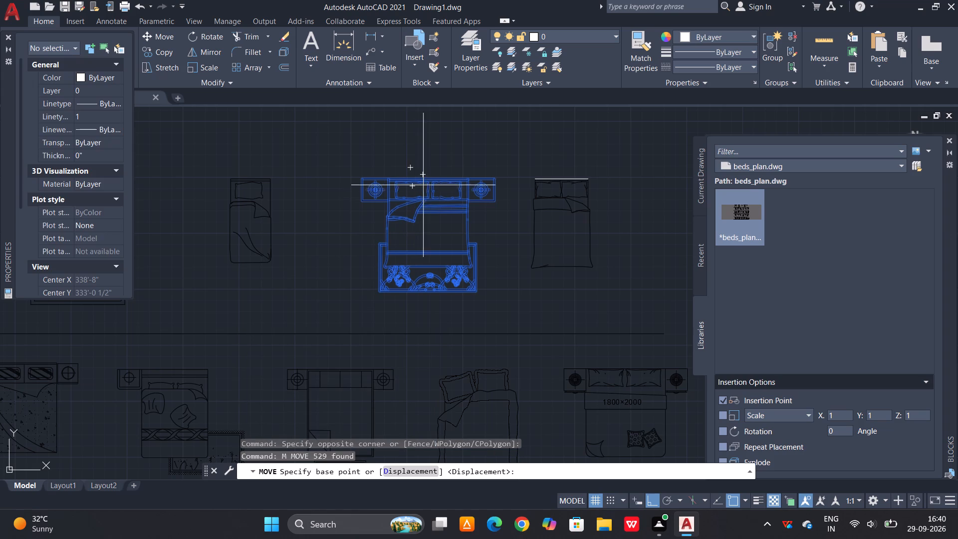
click(432, 176)
scroll(432, 175, down, 4)
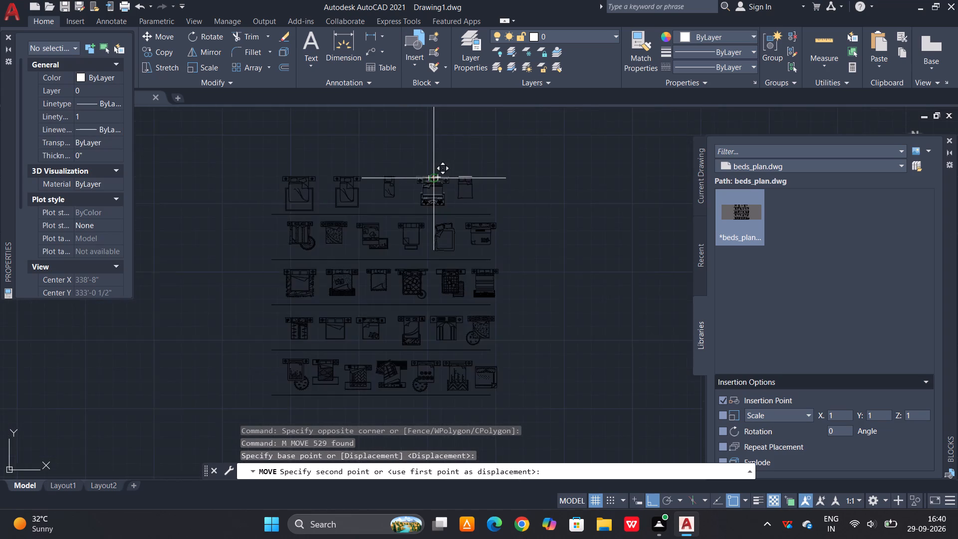
scroll(437, 174, down, 3)
scroll(378, 252, down, 3)
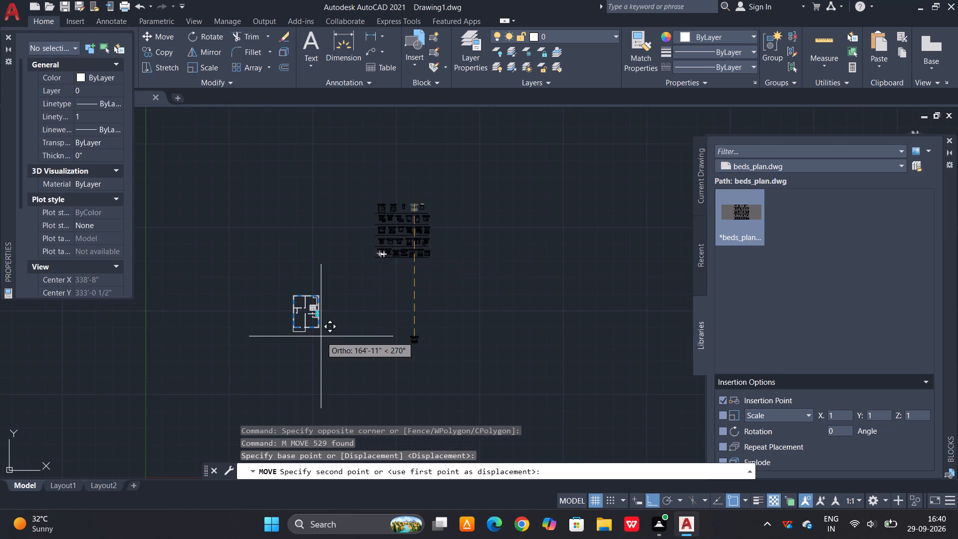
key(F8)
scroll(320, 336, up, 4)
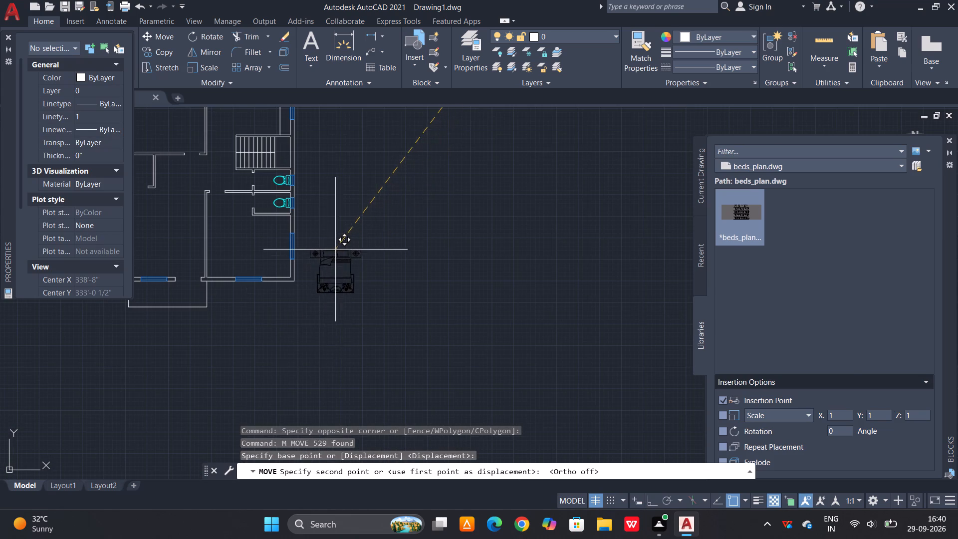
scroll(341, 243, up, 1)
click(345, 223)
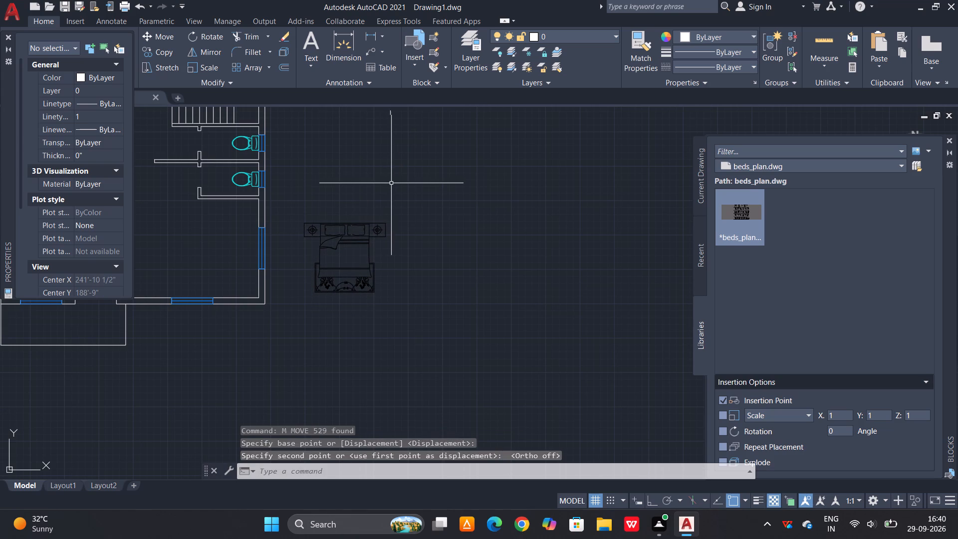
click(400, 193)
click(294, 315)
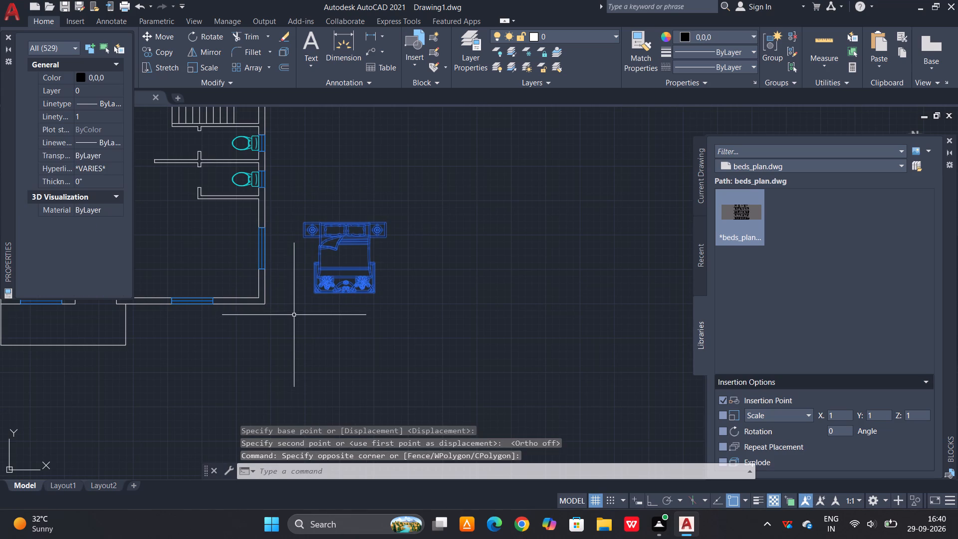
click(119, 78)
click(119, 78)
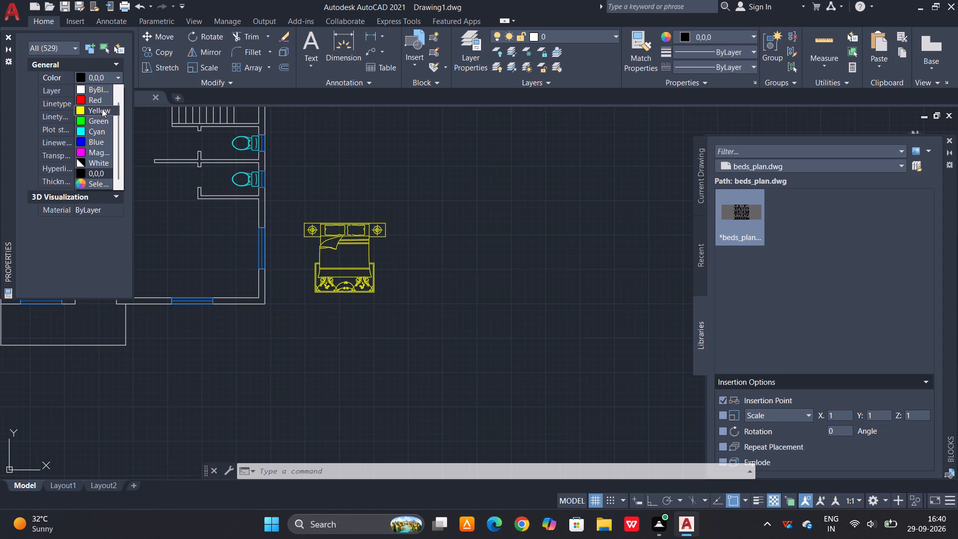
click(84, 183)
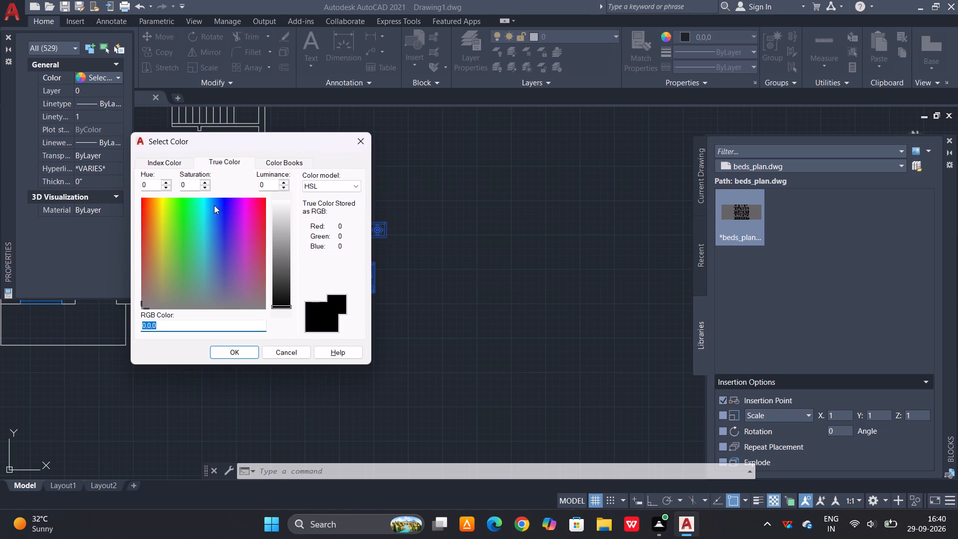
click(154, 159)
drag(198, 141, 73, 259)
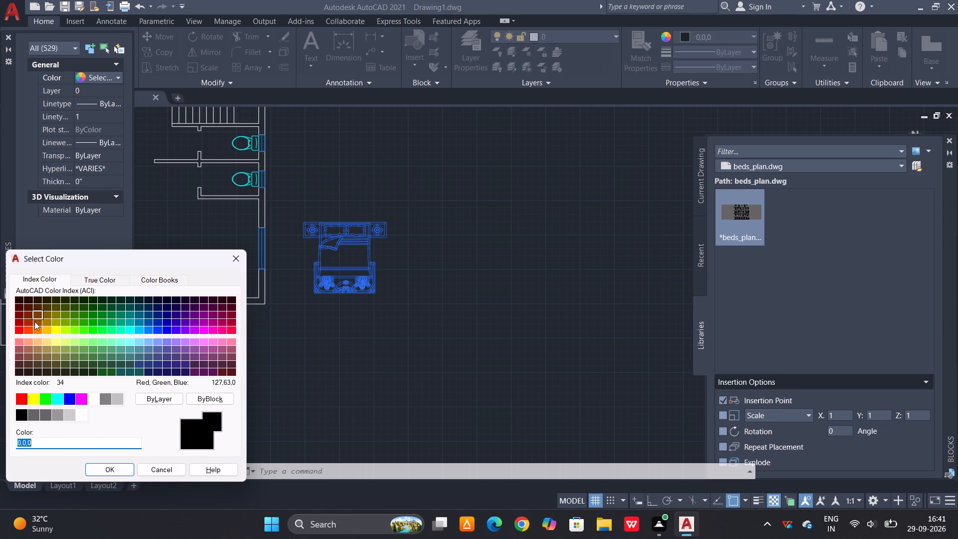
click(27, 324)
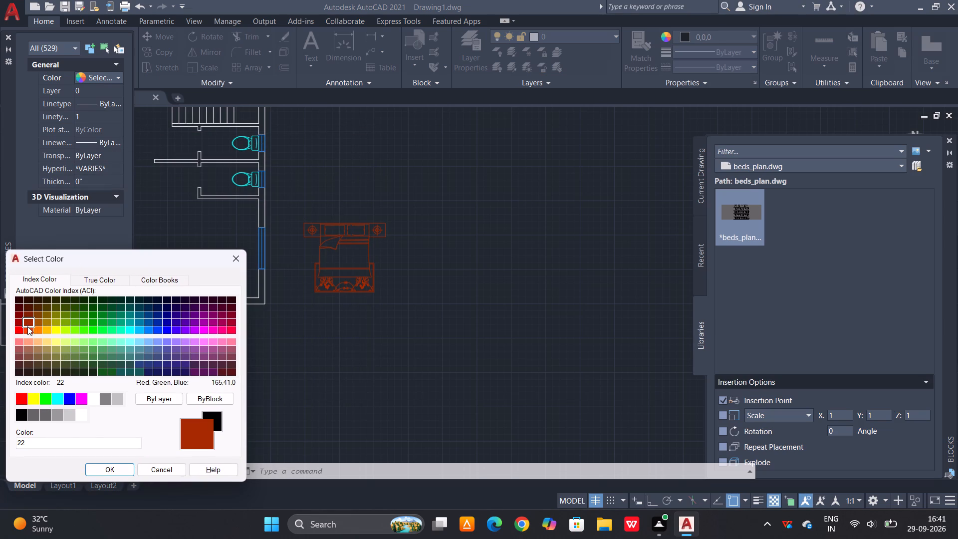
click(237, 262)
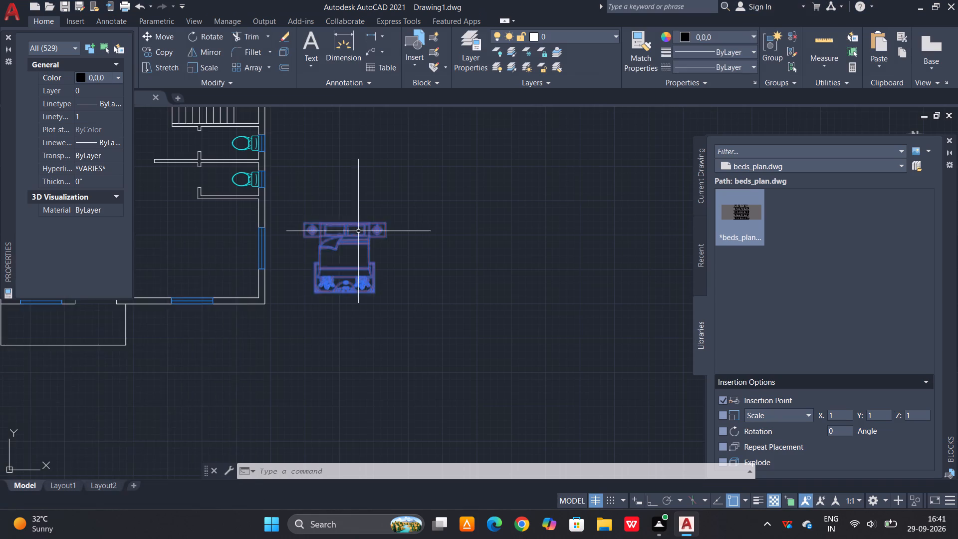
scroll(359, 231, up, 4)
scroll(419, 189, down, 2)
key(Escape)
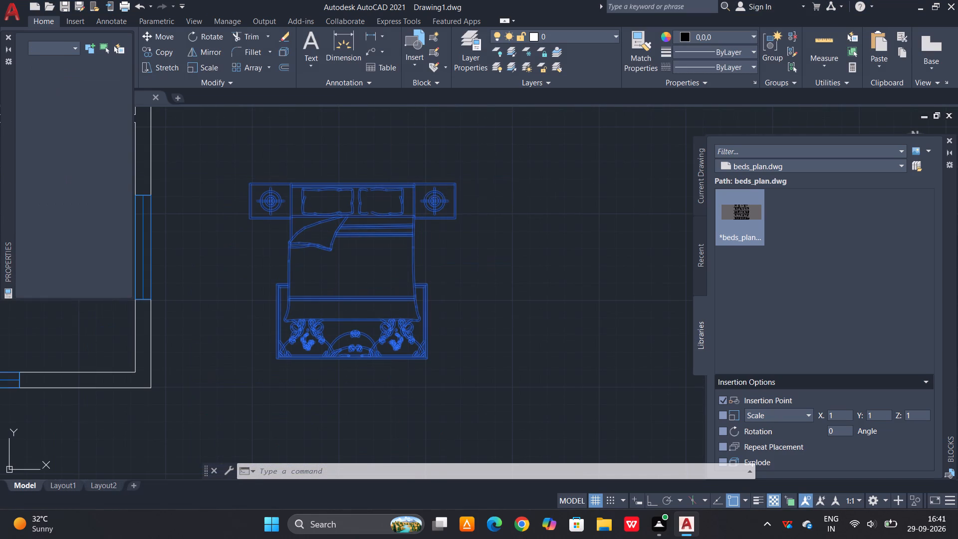
Recolour all objects of the double bed outside the east wall to index colour 30 (orange).
drag(508, 150, 495, 166)
click(220, 381)
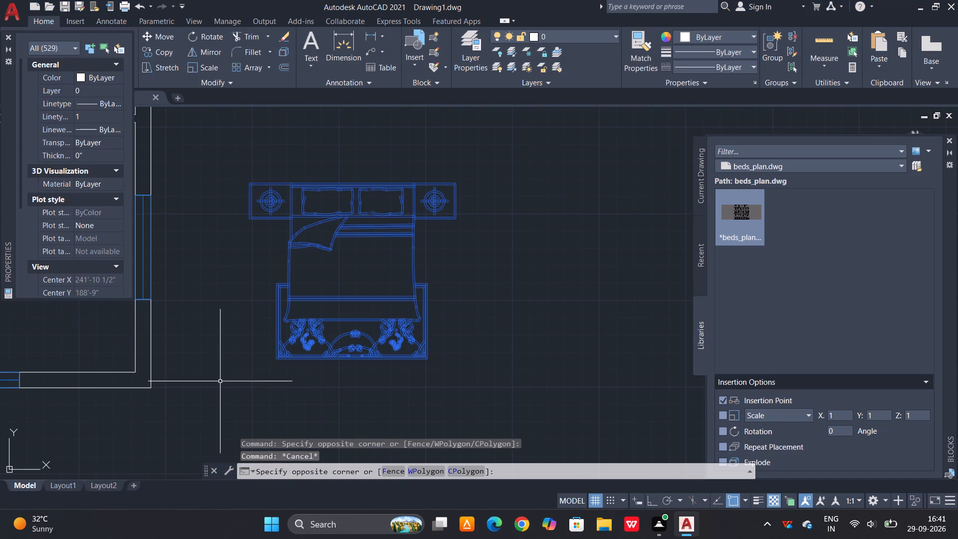
click(111, 81)
click(113, 80)
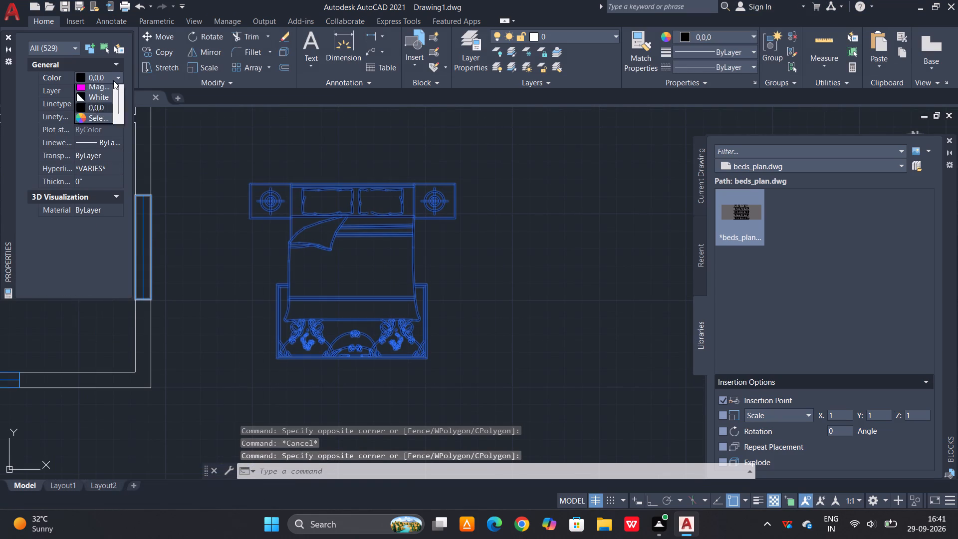
click(102, 184)
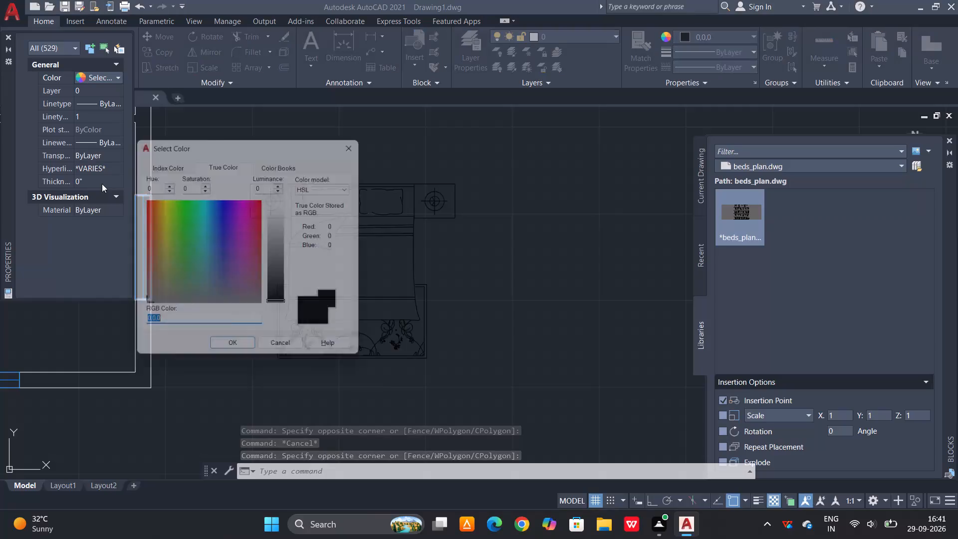
click(154, 162)
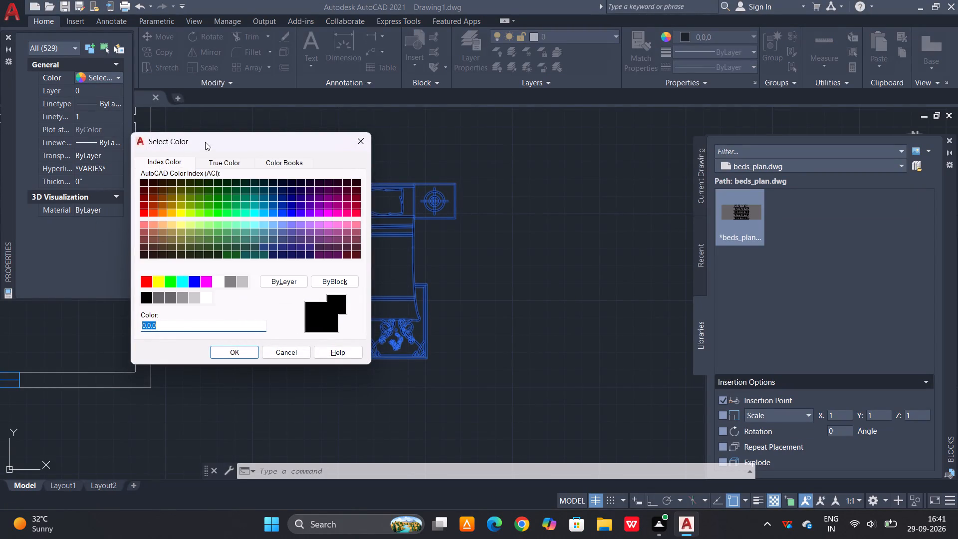
drag(213, 136, 128, 171)
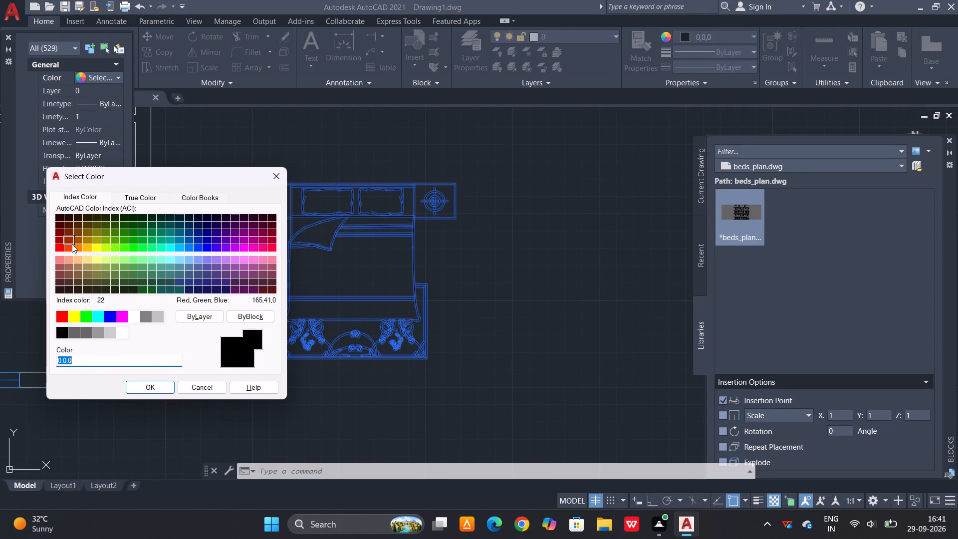
click(68, 247)
click(77, 249)
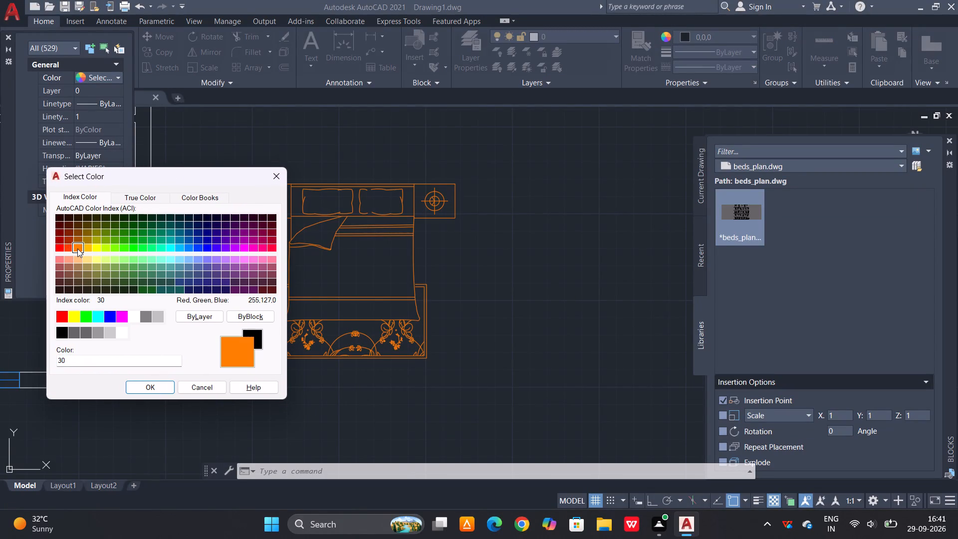
click(139, 385)
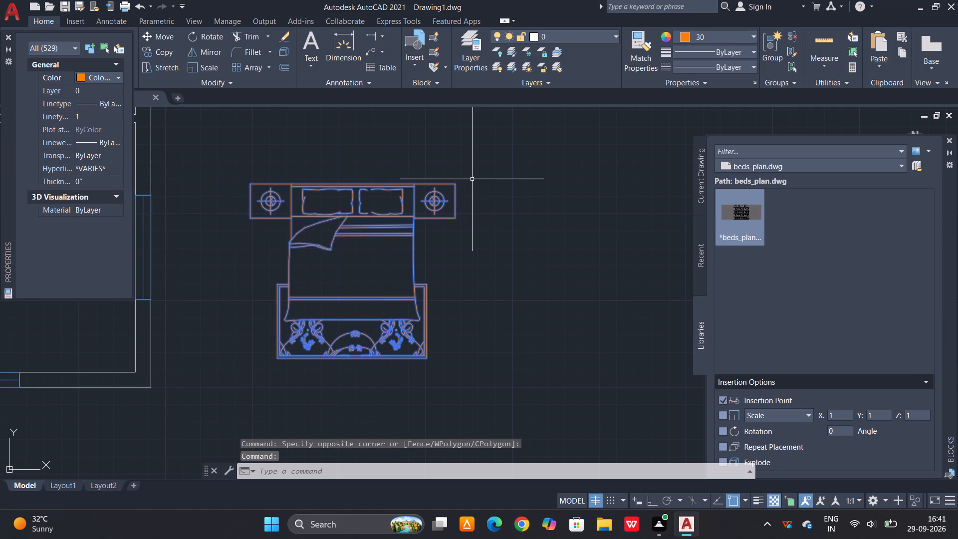
key(Escape)
Define a block named bed from all the orange double bed's objects, converting them to the block.
drag(479, 171, 471, 180)
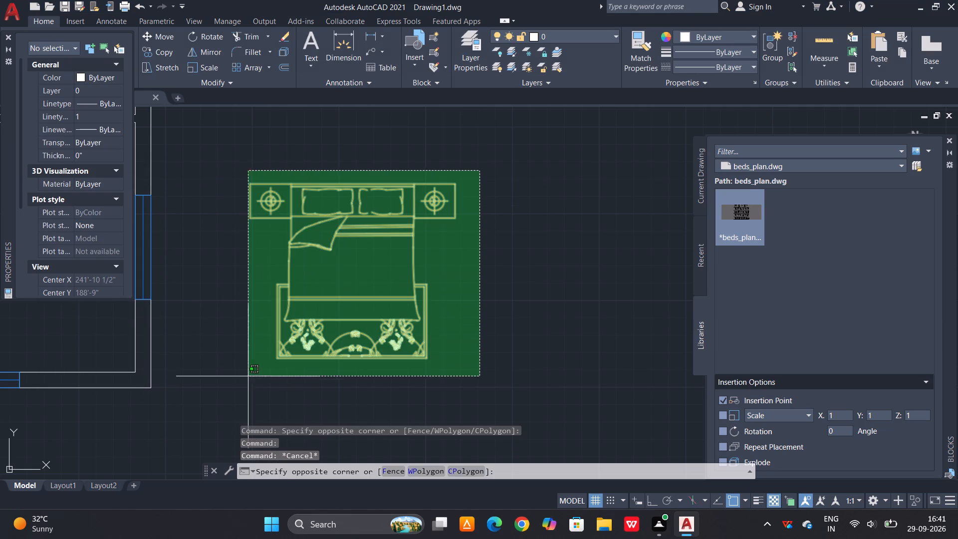
click(241, 384)
text(b)
key(space)
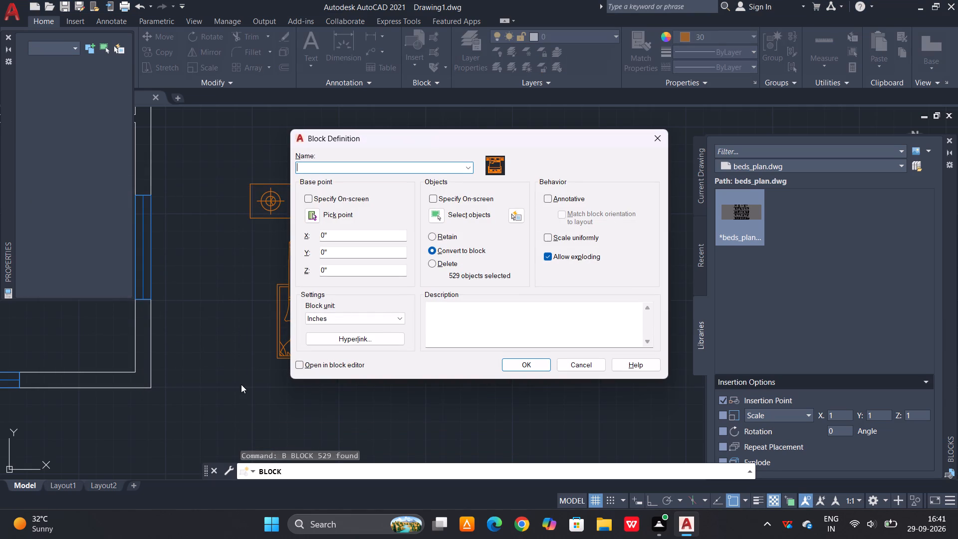
text(bed)
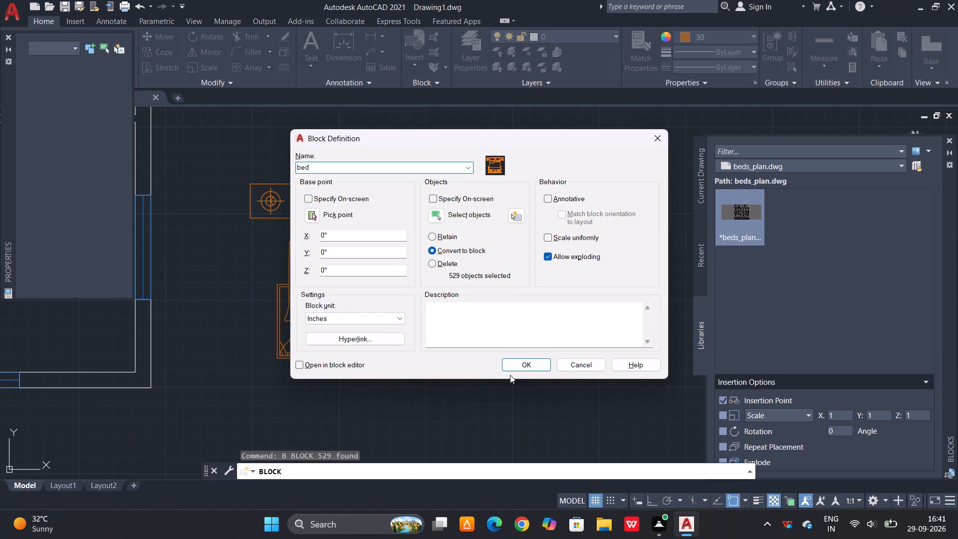
click(520, 367)
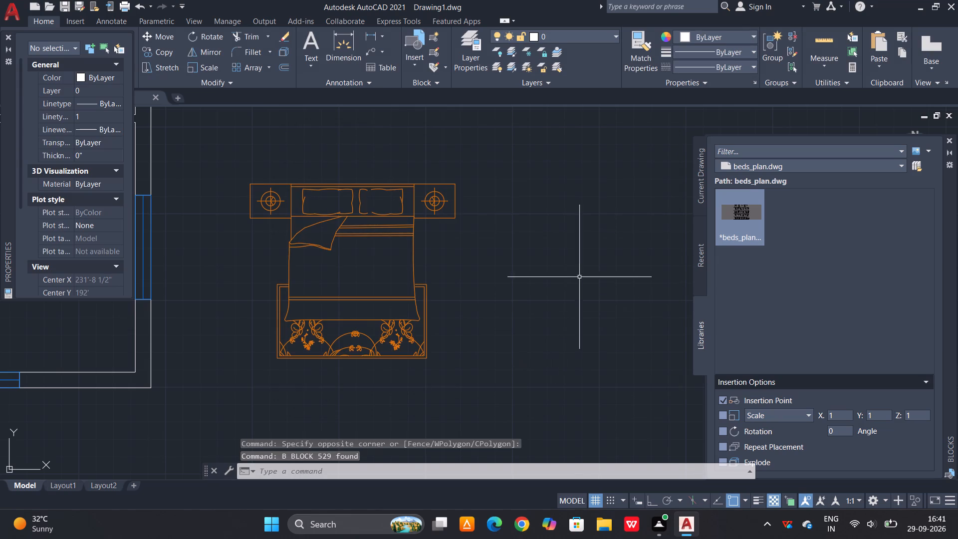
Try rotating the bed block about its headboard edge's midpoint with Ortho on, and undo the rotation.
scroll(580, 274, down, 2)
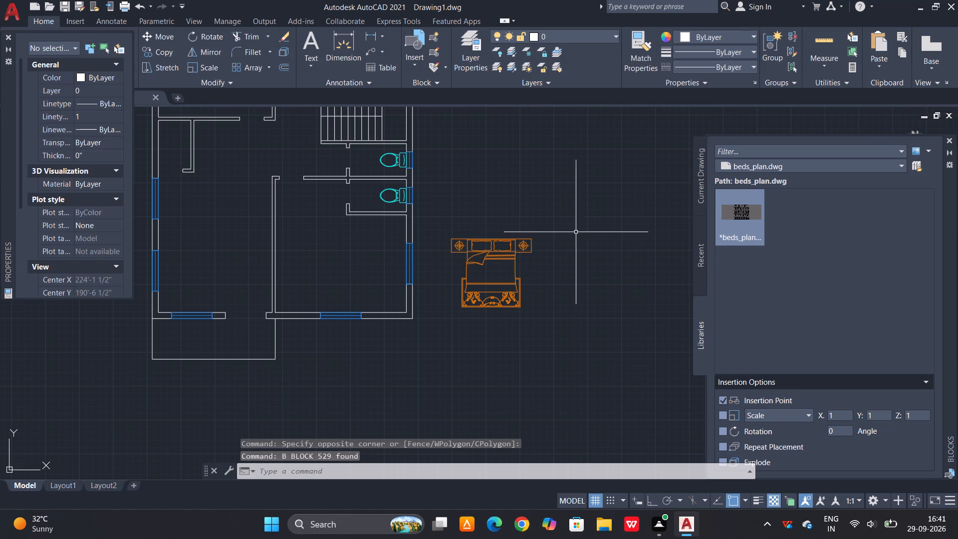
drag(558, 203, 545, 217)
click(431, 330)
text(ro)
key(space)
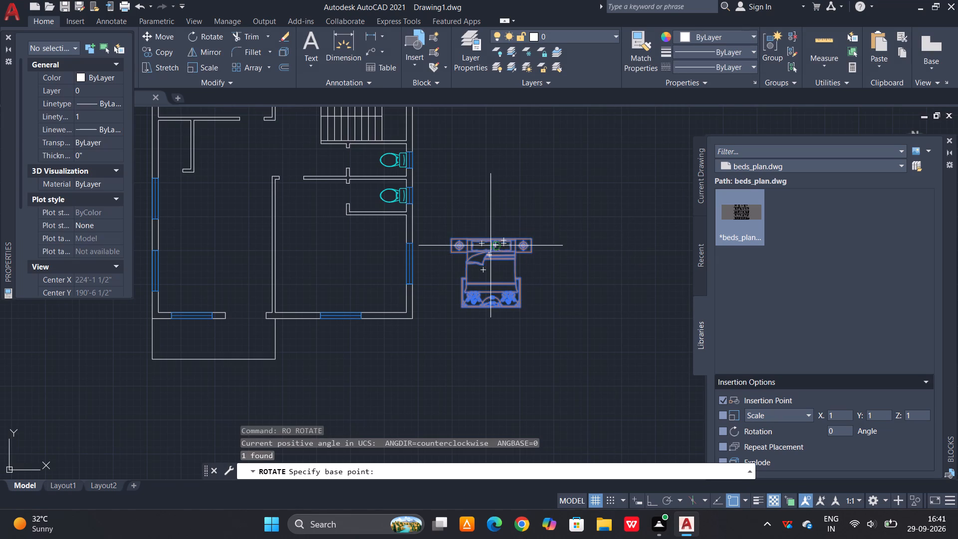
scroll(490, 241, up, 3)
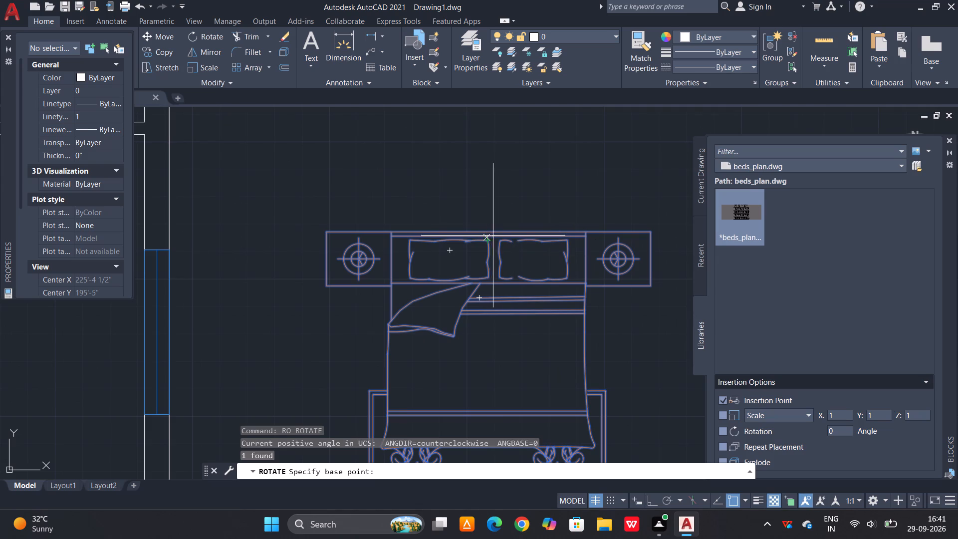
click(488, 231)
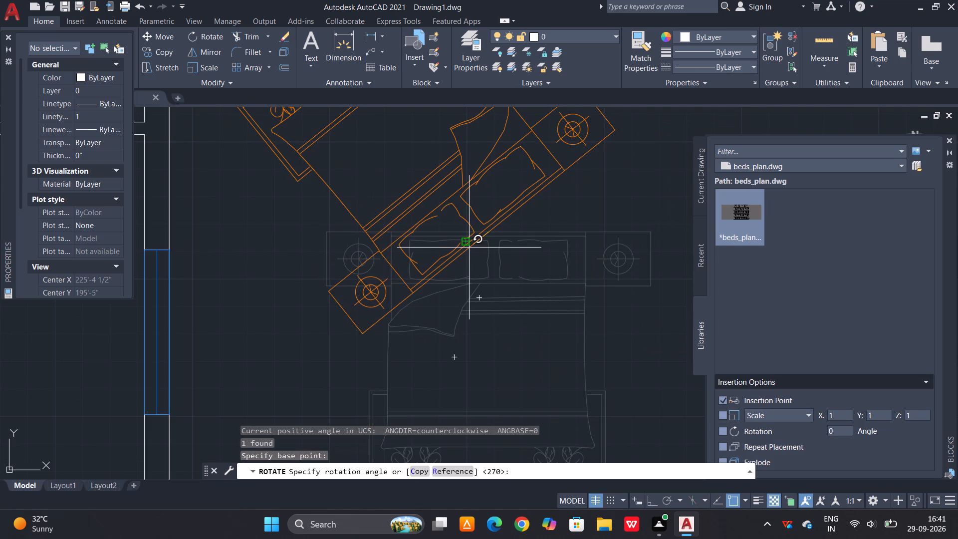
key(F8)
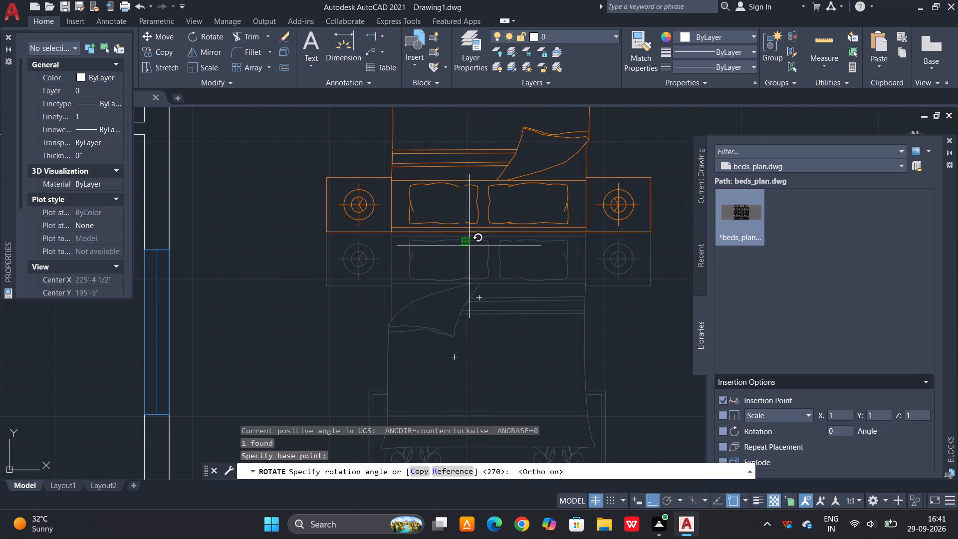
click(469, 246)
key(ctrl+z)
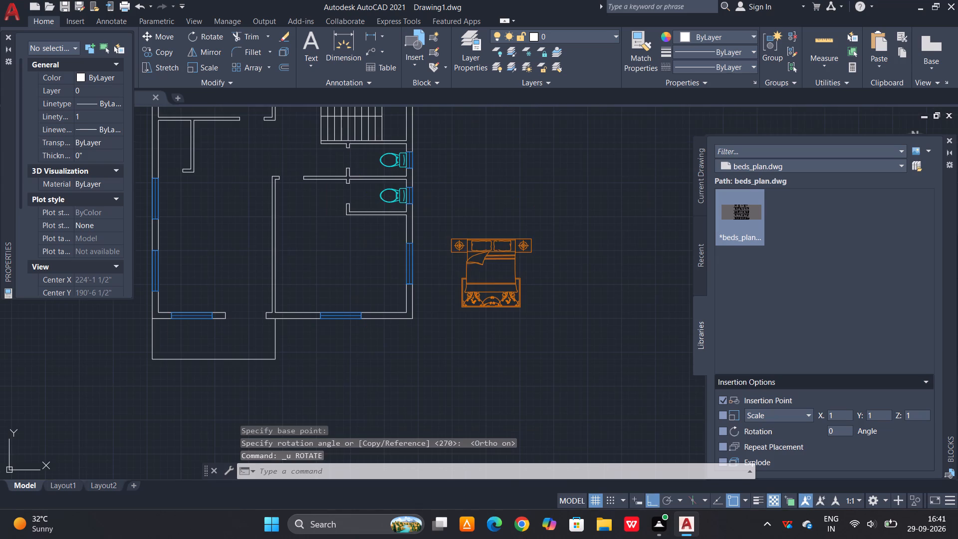
Rotate the bed block 180° about the midpoint of its headboard edge with Ortho on, so the headboard faces south.
drag(531, 210, 528, 219)
click(486, 285)
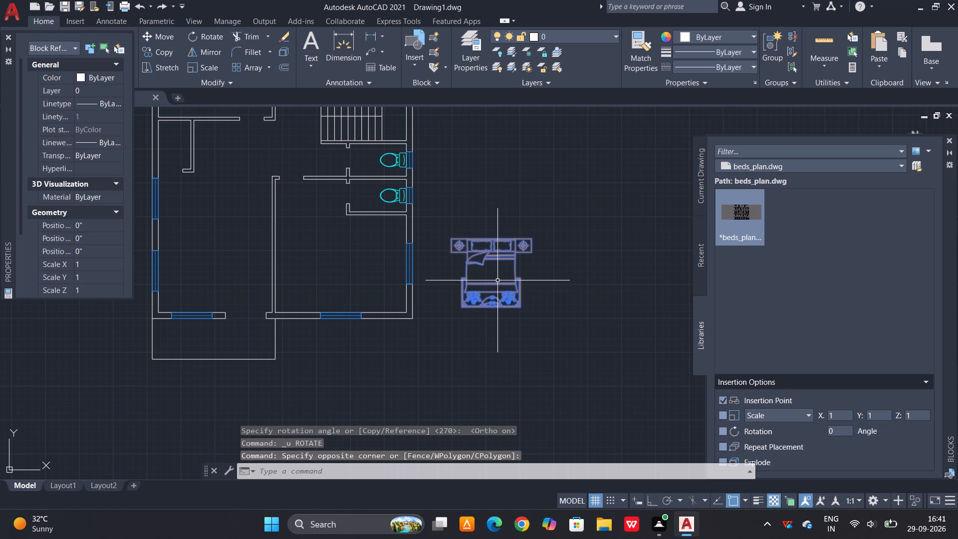
text(ro)
key(space)
click(488, 235)
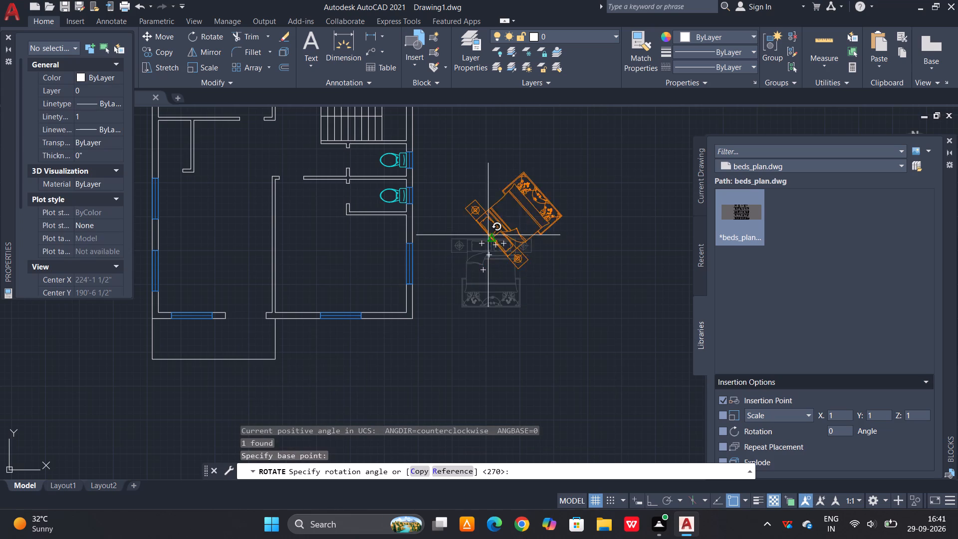
key(F8)
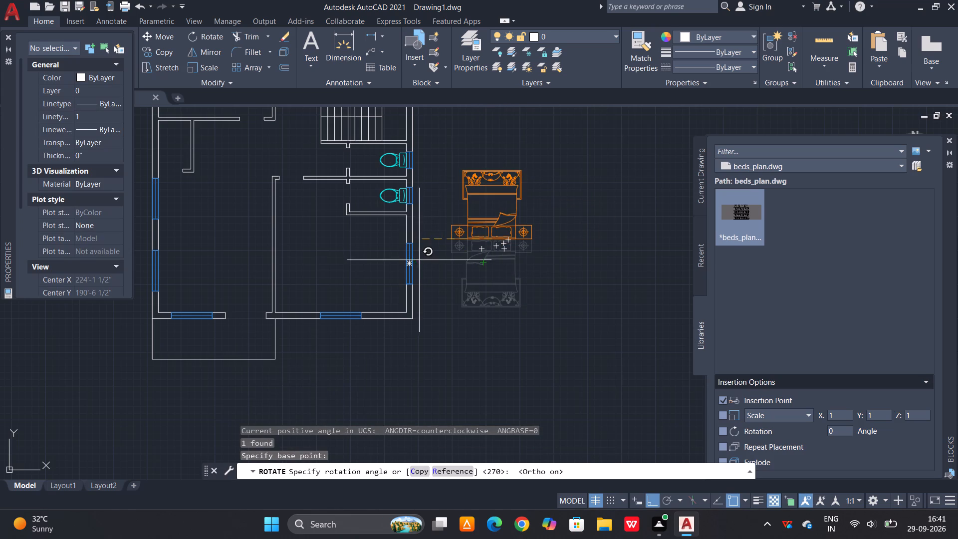
scroll(499, 247, down, 2)
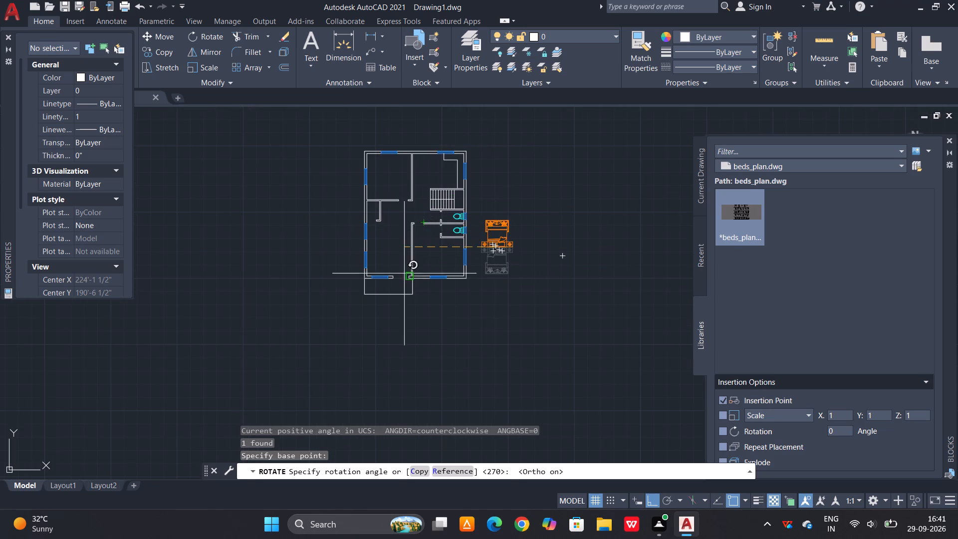
scroll(388, 238, up, 2)
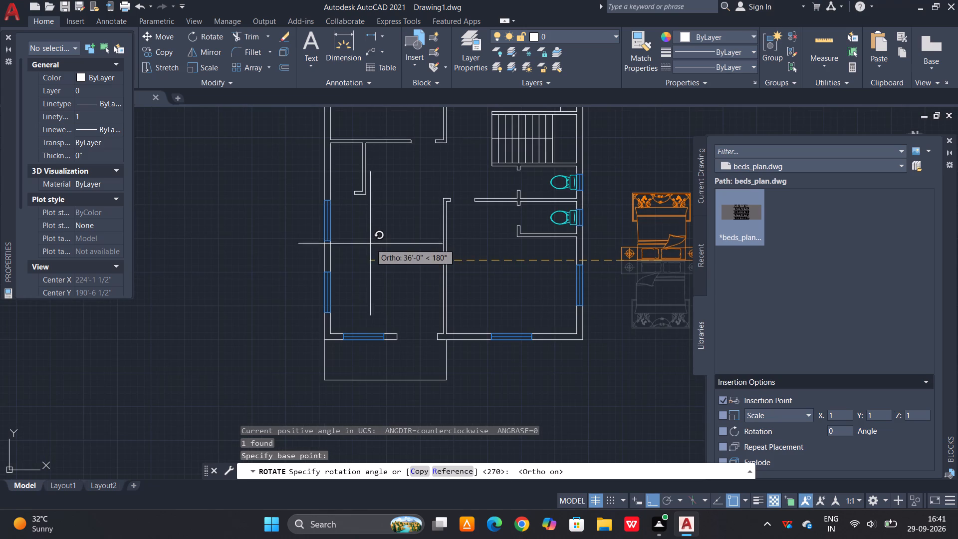
click(362, 248)
Move the bed block by its headboard edge's midpoint to the inner face of the south window in the southeast room.
middle_drag(433, 238, 336, 269)
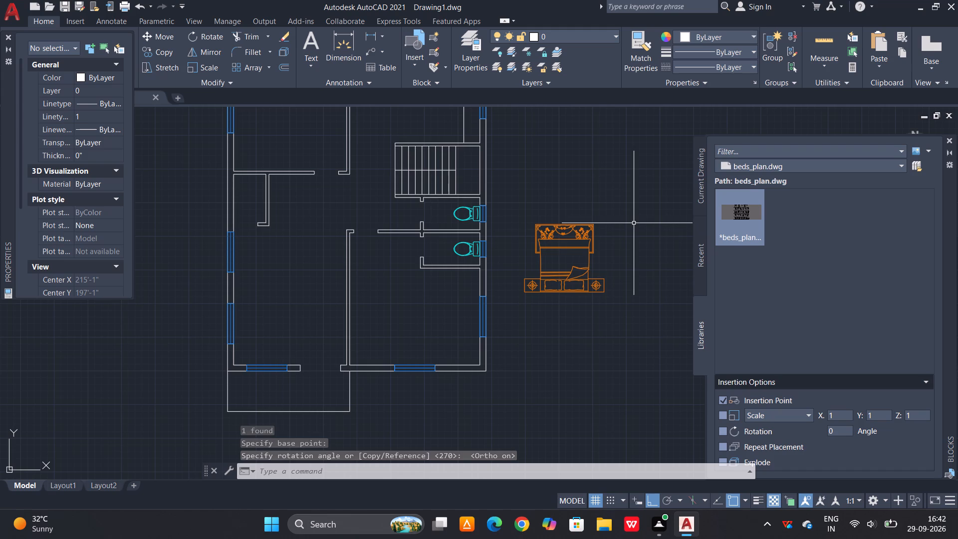
drag(622, 205, 615, 212)
click(520, 327)
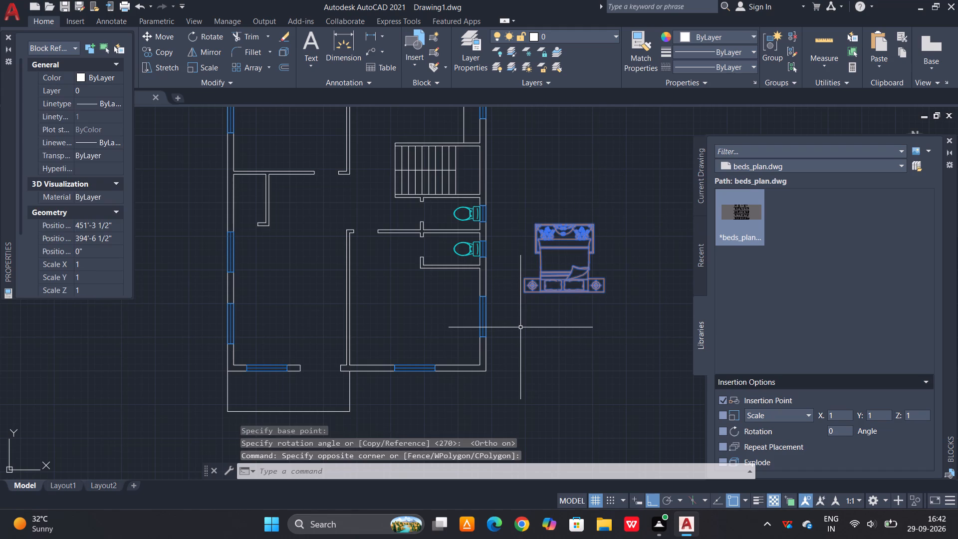
text(m)
key(space)
scroll(578, 295, up, 2)
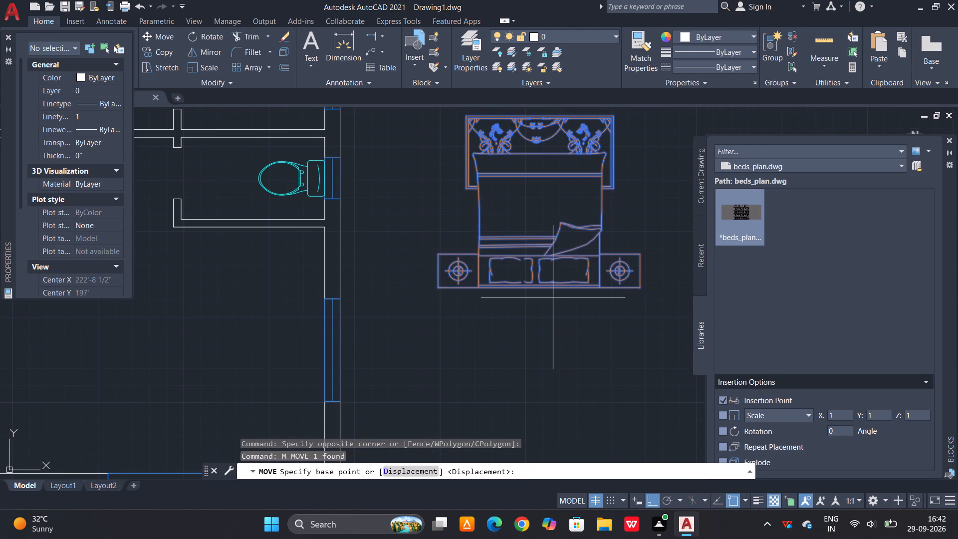
click(539, 289)
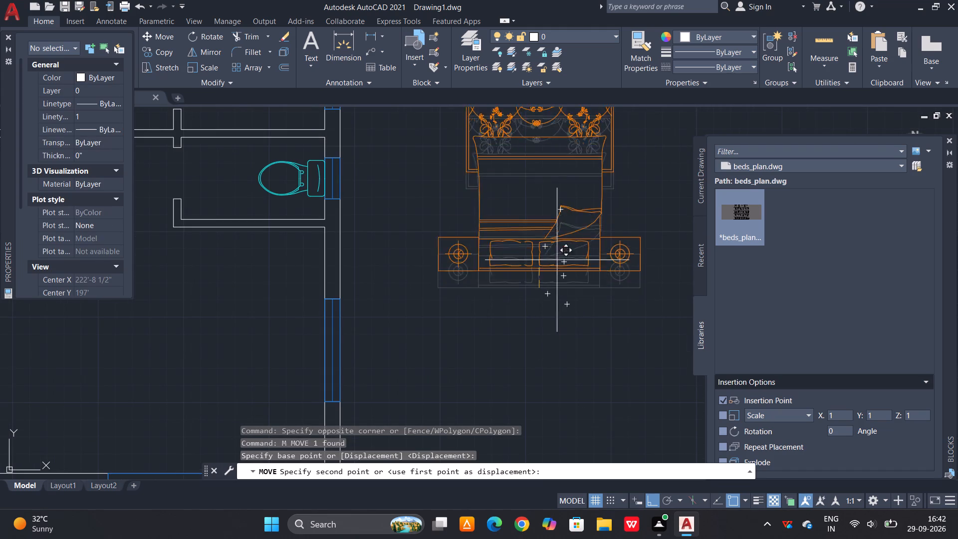
scroll(563, 252, down, 4)
scroll(509, 277, up, 3)
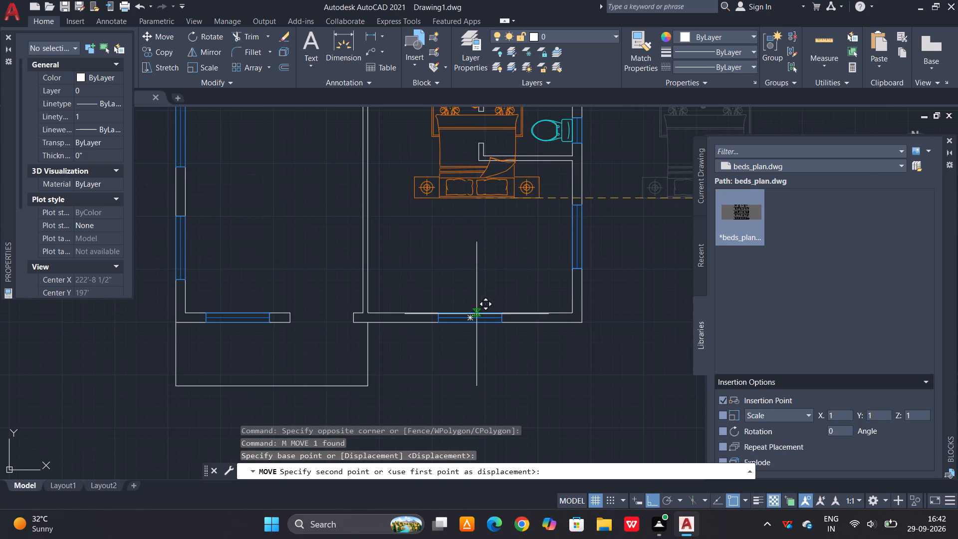
click(473, 315)
scroll(510, 296, up, 1)
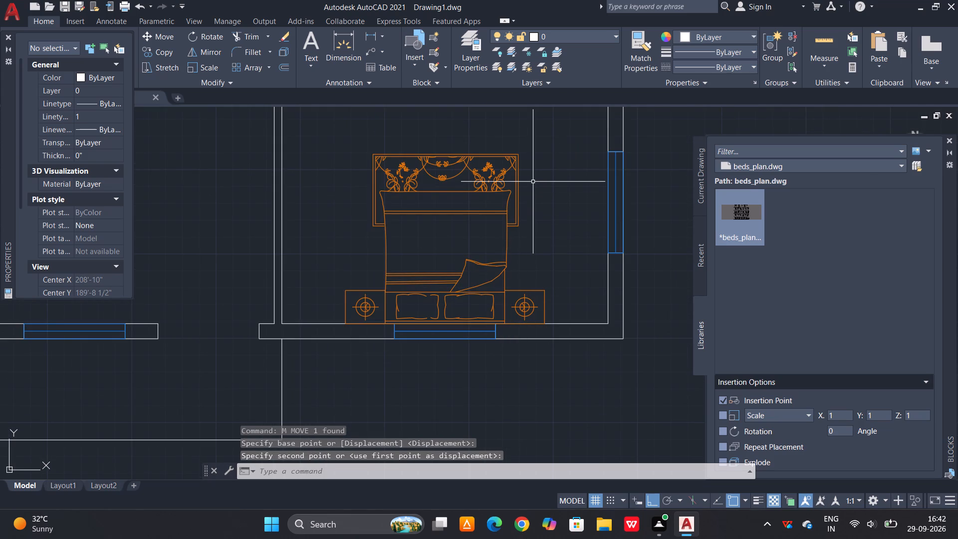
key(Escape)
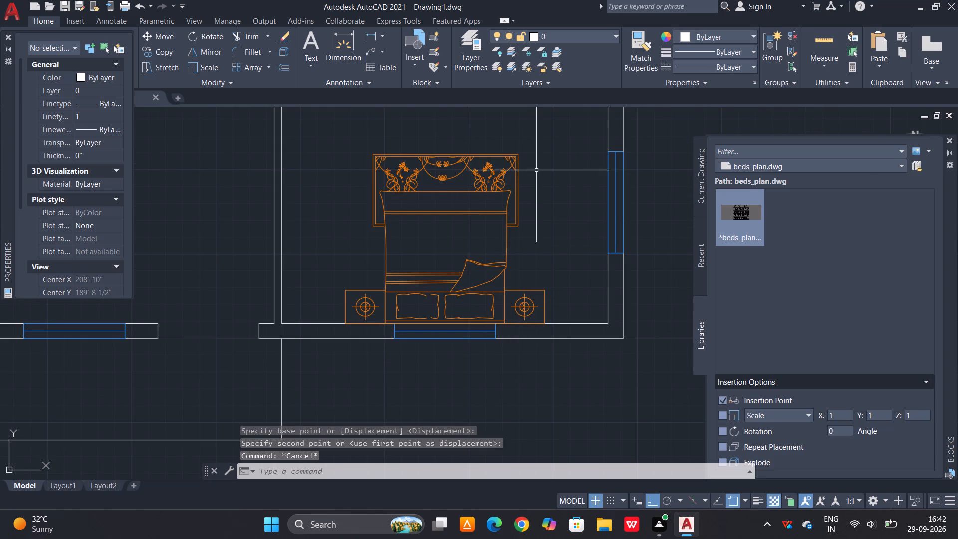
Copy the southeast room's bed block about 32' due east, outside the plan.
click(538, 164)
click(426, 273)
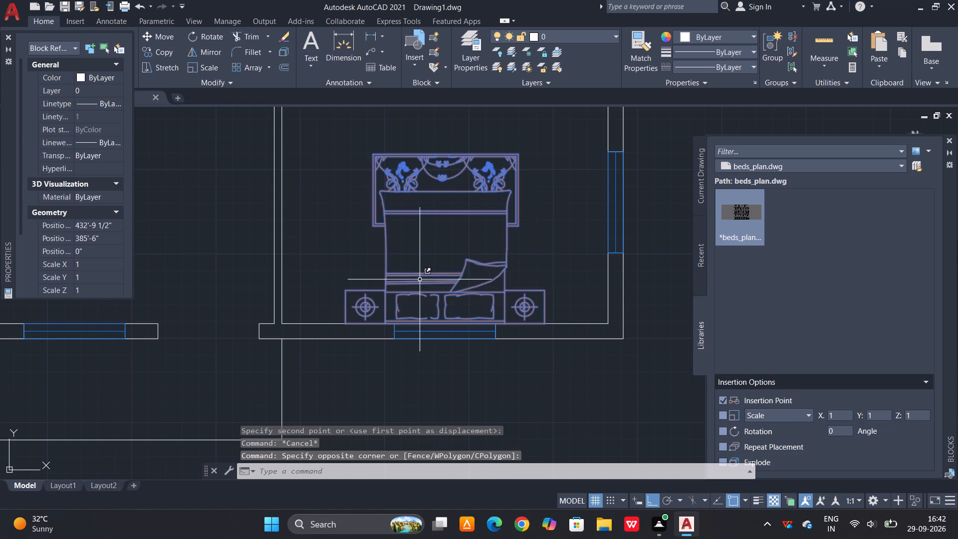
scroll(420, 279, down, 1)
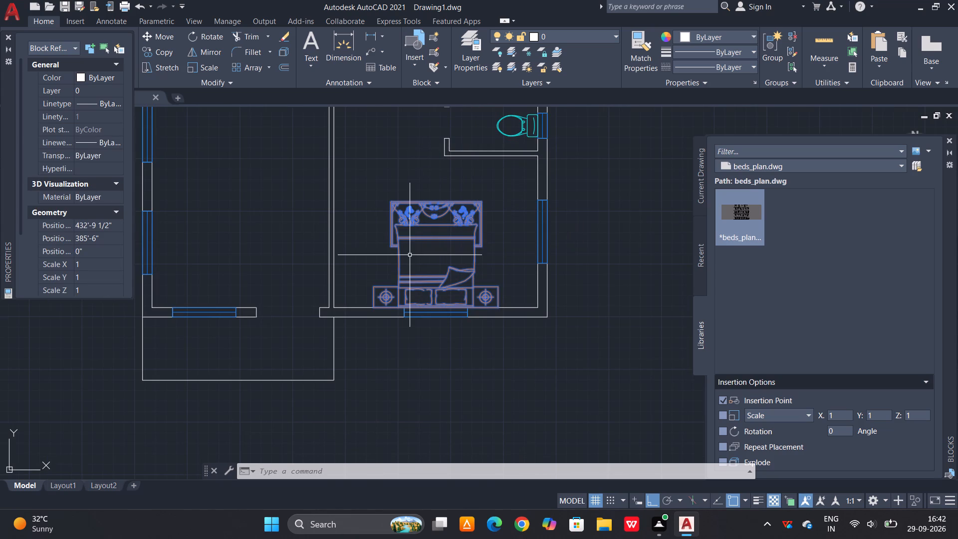
key(c)
key(o)
key(space)
key(space)
click(431, 239)
scroll(413, 263, down, 3)
click(429, 276)
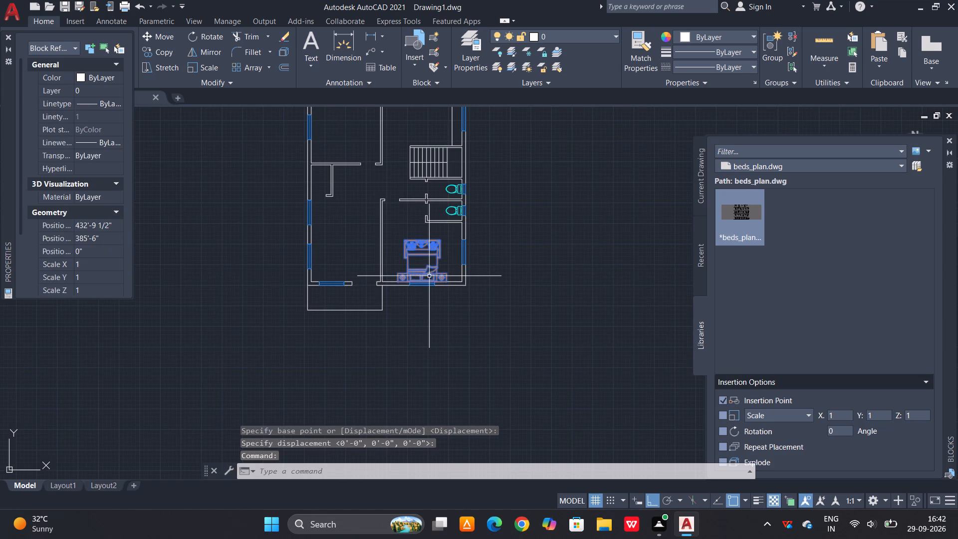
text(co)
key(space)
click(429, 276)
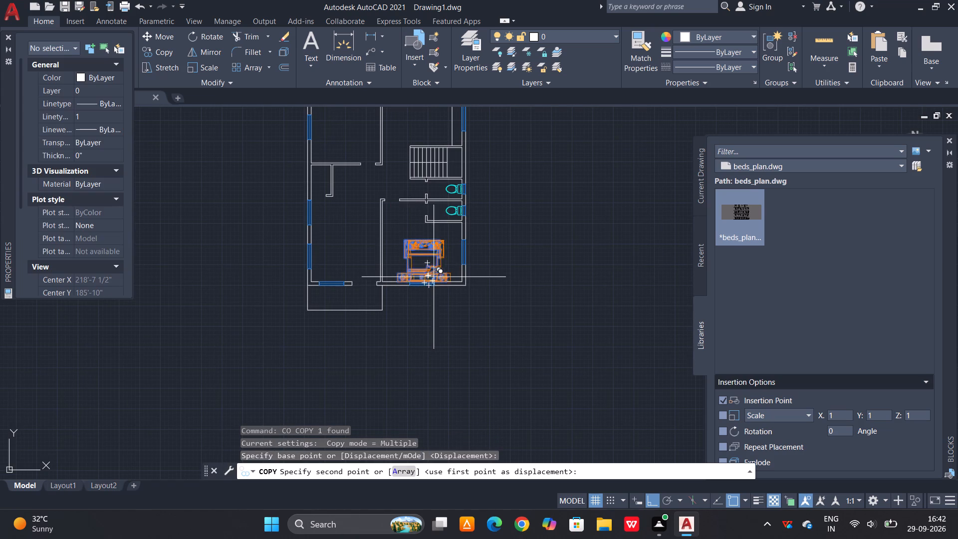
click(587, 276)
key(Escape)
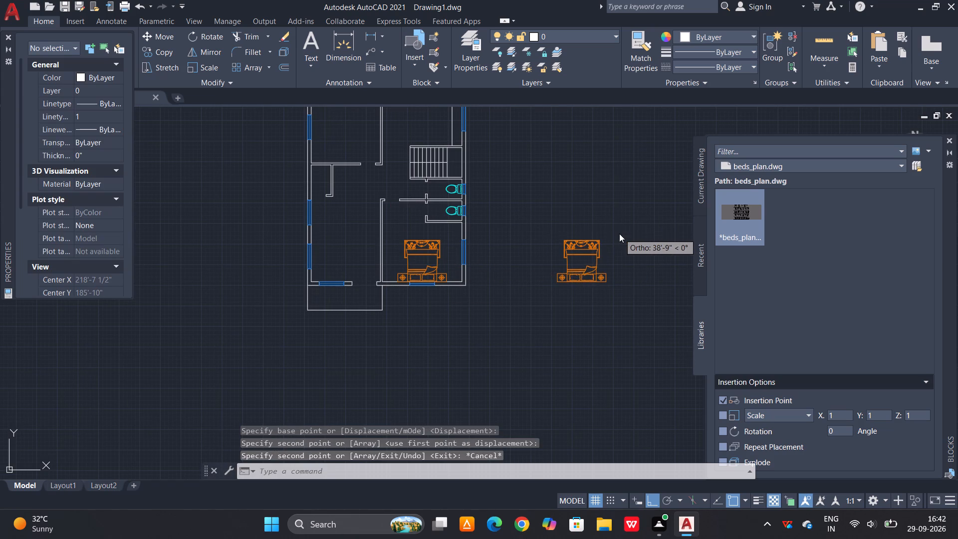
Mirror the bed copy outside the plan about a horizontal line north of it, keeping the source object.
drag(619, 234, 595, 253)
click(523, 316)
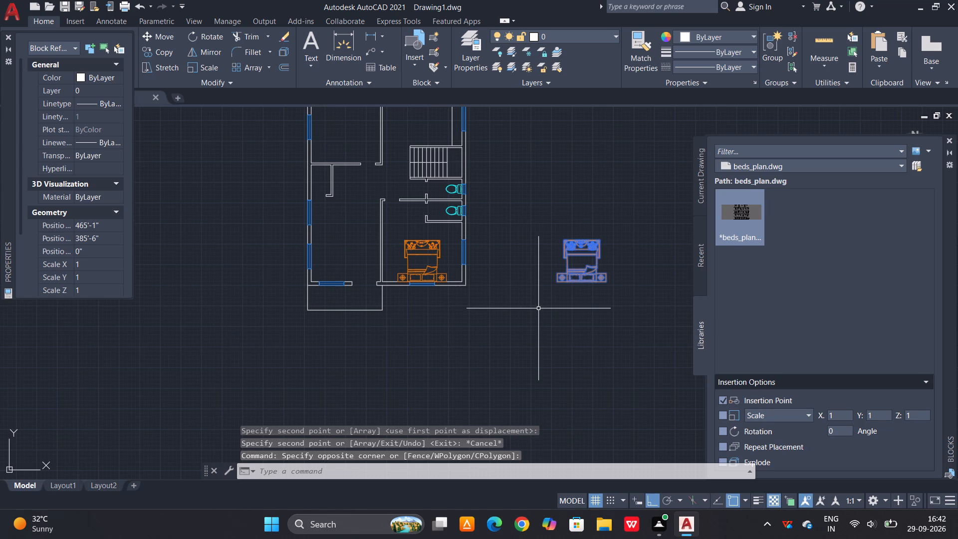
text(mi)
key(space)
click(593, 209)
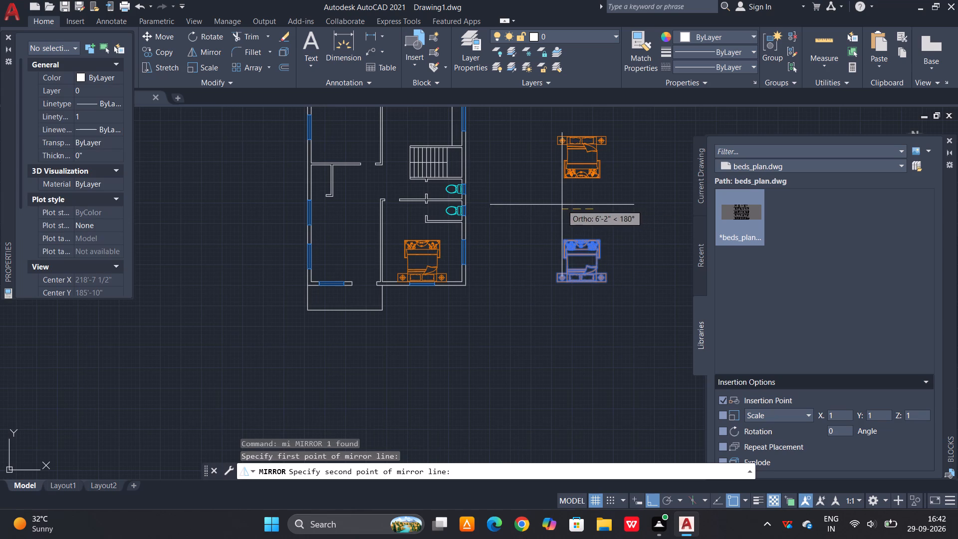
click(561, 205)
key(space)
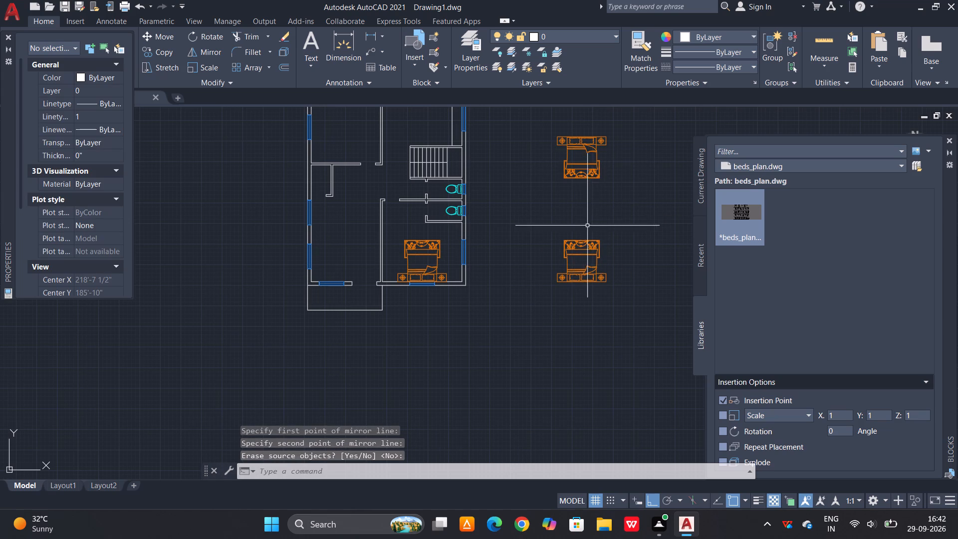
Erase the unmirrored bed copy outside the east wall.
drag(594, 225, 586, 247)
click(534, 344)
key(Delete)
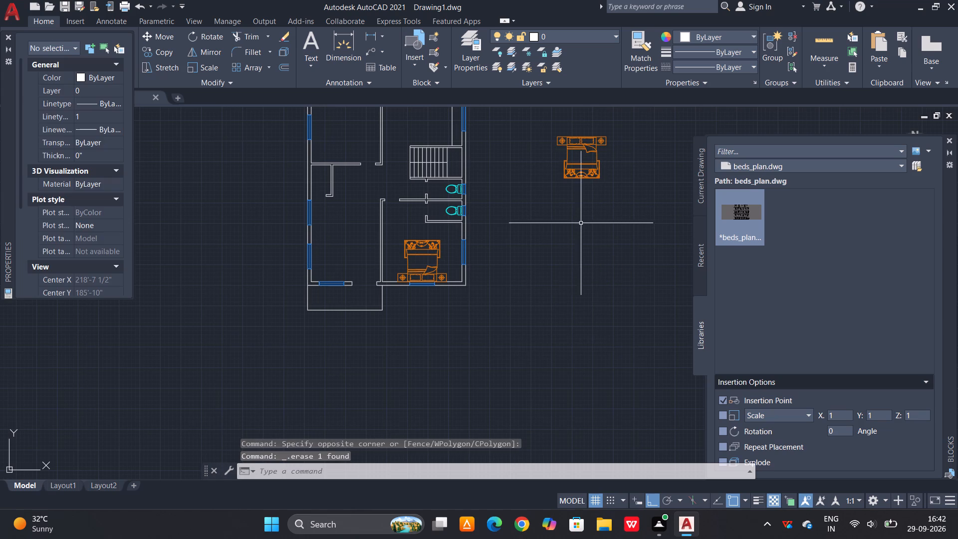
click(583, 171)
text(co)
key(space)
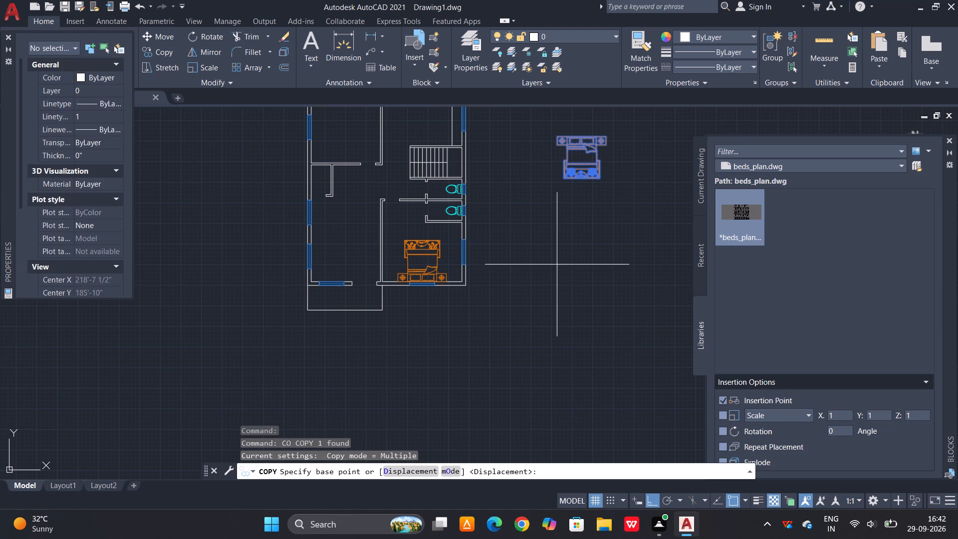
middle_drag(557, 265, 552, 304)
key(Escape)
Move the mirrored bed by its headboard edge's midpoint to the inner midpoint of the north window in the northwest room.
click(573, 203)
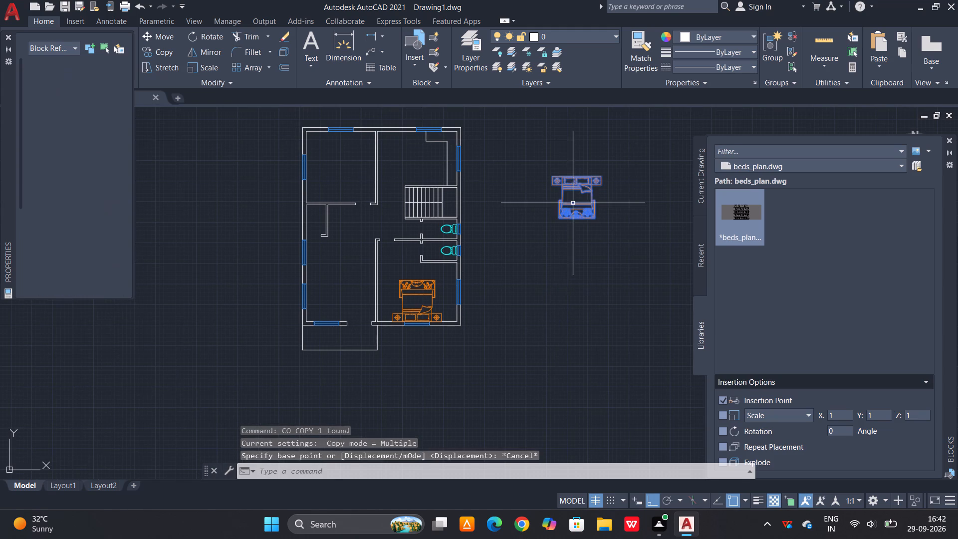
text(m)
key(space)
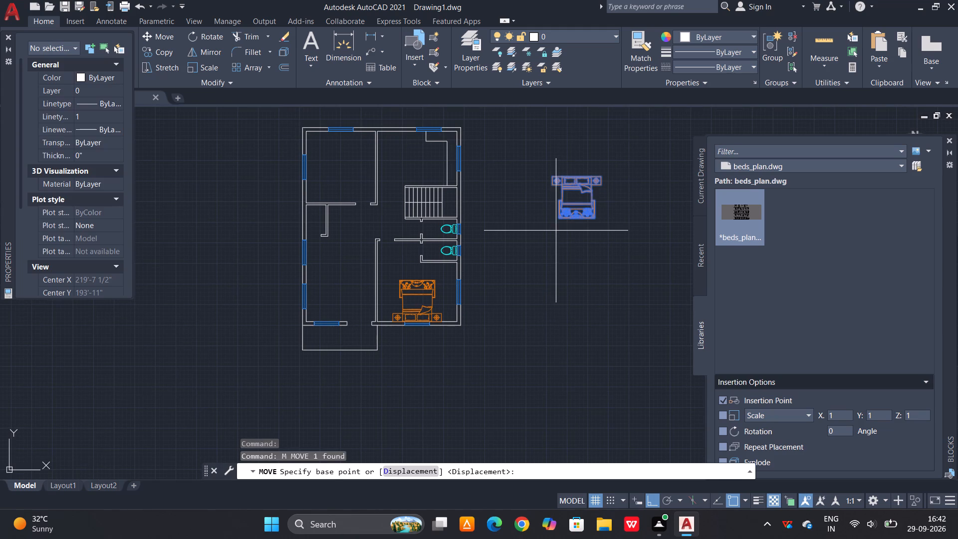
scroll(572, 173, up, 4)
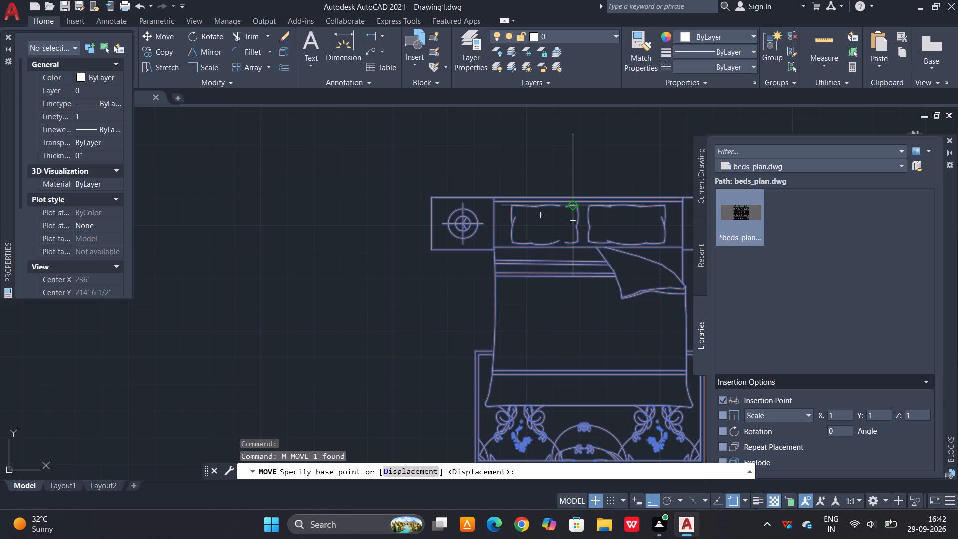
click(588, 197)
scroll(589, 197, down, 6)
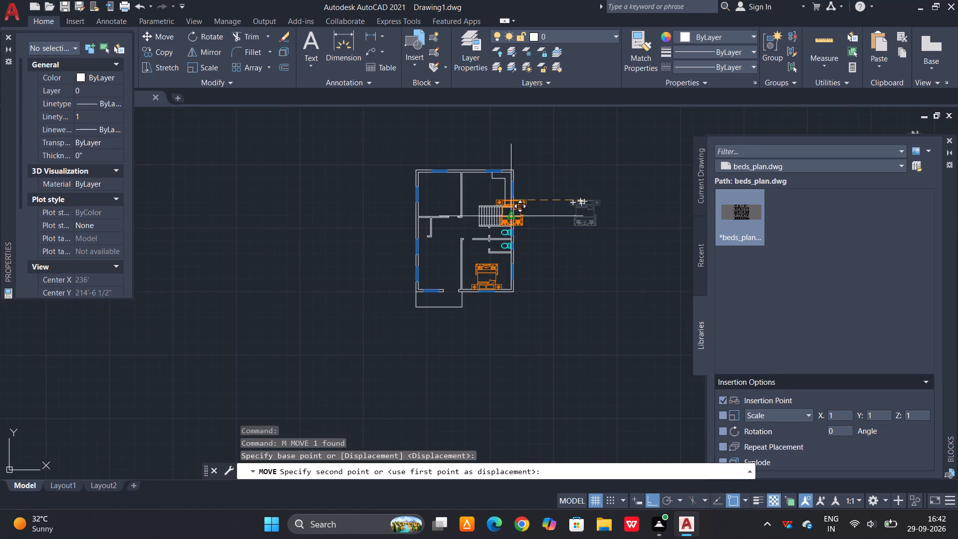
scroll(428, 165, up, 6)
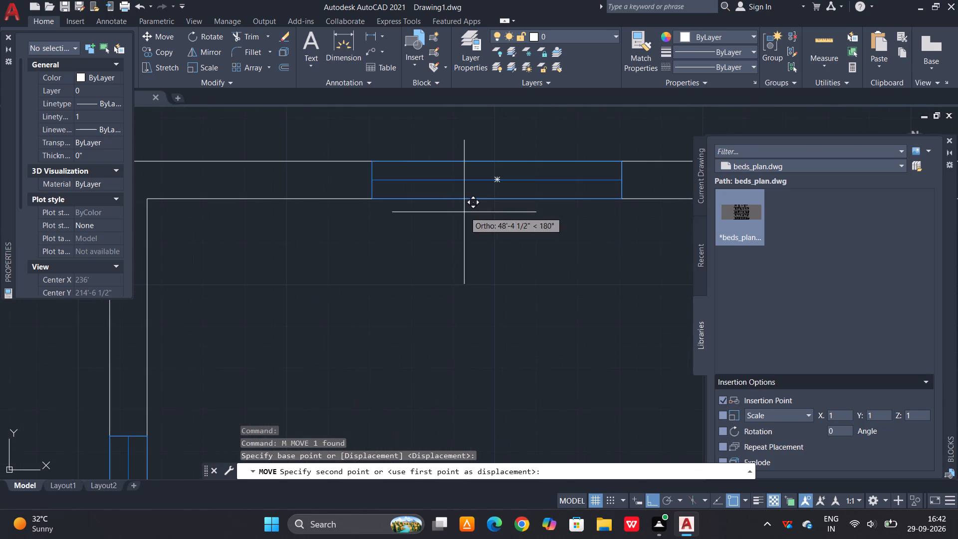
click(497, 201)
scroll(477, 209, down, 2)
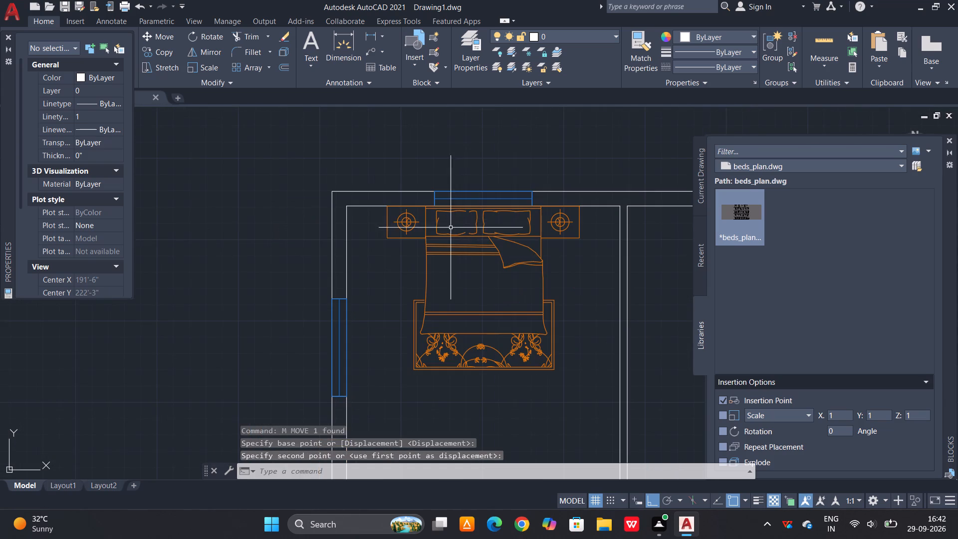
scroll(401, 266, down, 2)
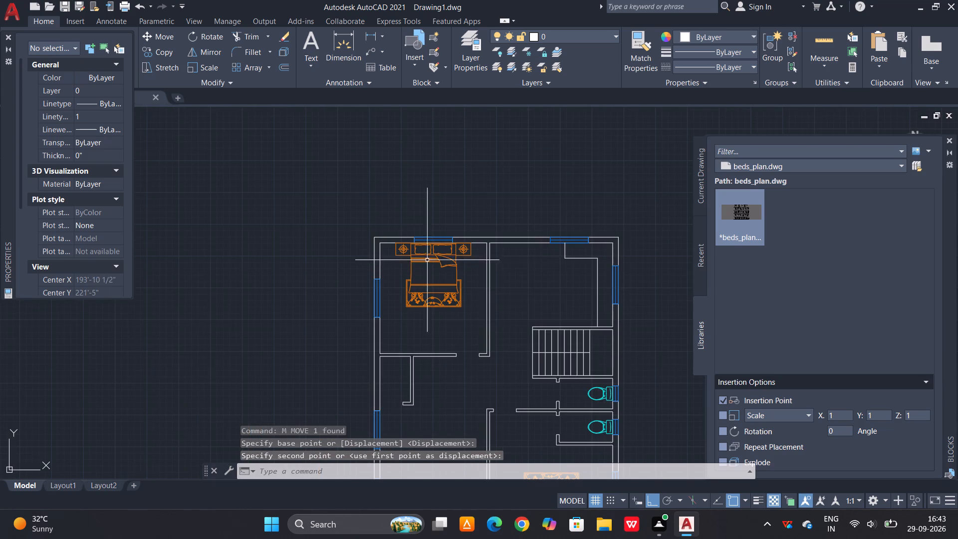
Extend the counter's horizontal front line west to the partition wall in the northeast room.
middle_drag(534, 262, 494, 246)
scroll(527, 243, up, 1)
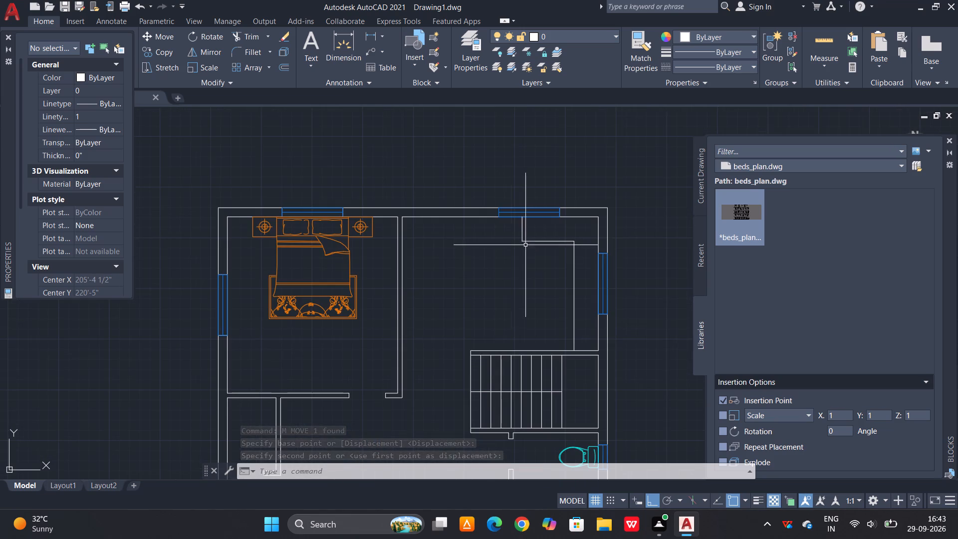
key(e)
key(x)
key(space)
key(space)
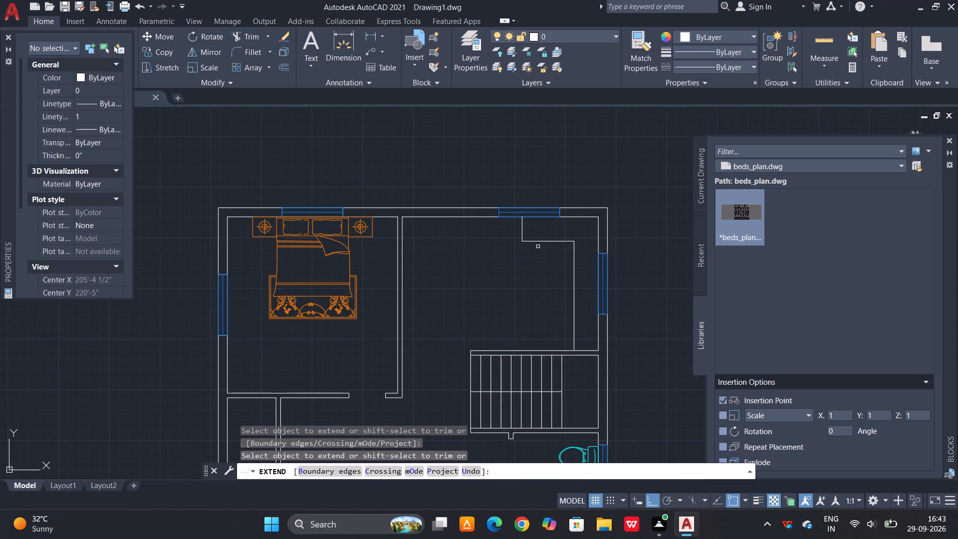
click(539, 242)
key(Escape)
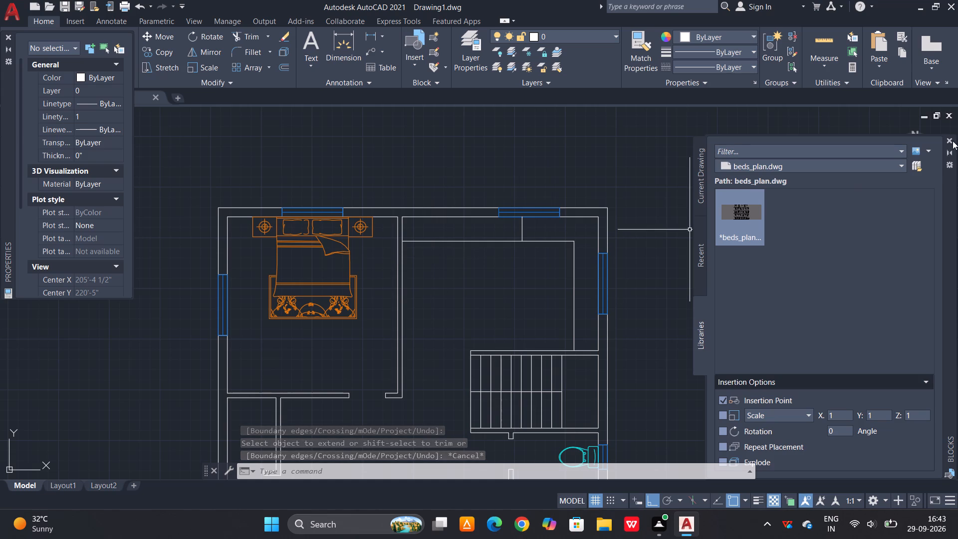
Load dining_tables.dwg from Downloads as the block library.
click(919, 167)
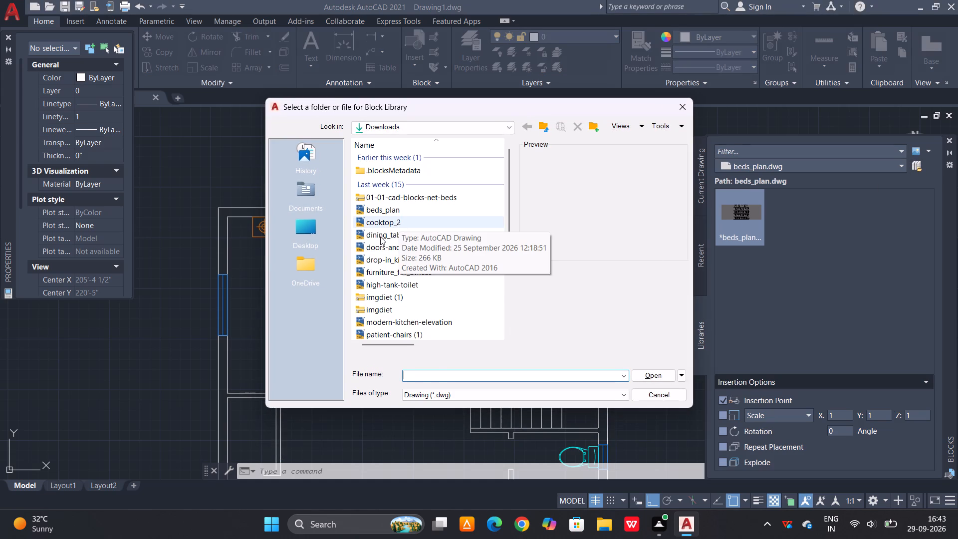
click(380, 237)
click(380, 237)
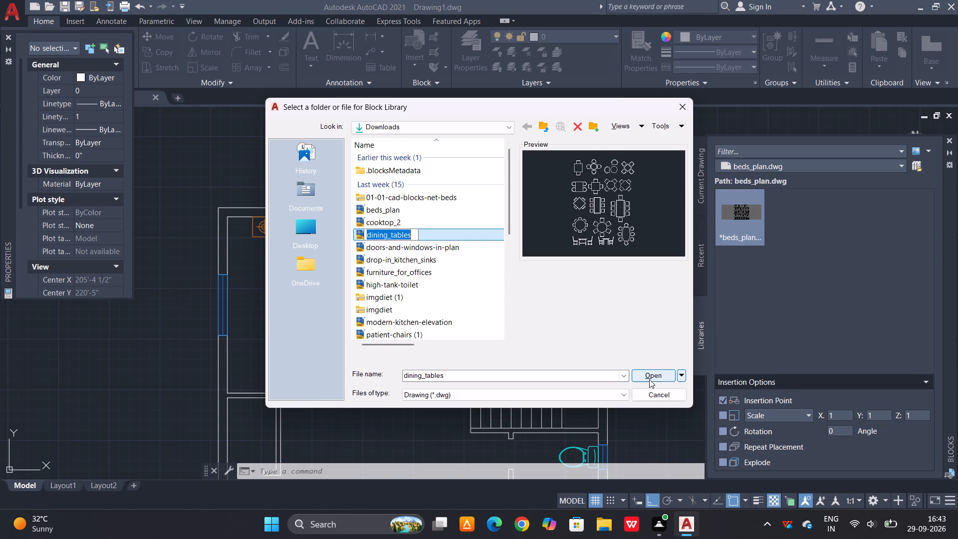
click(649, 379)
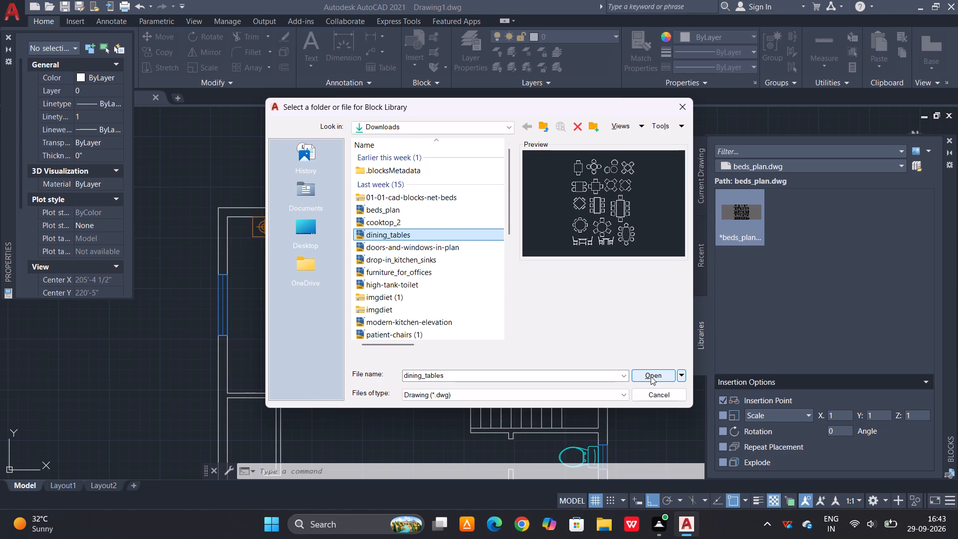
click(651, 376)
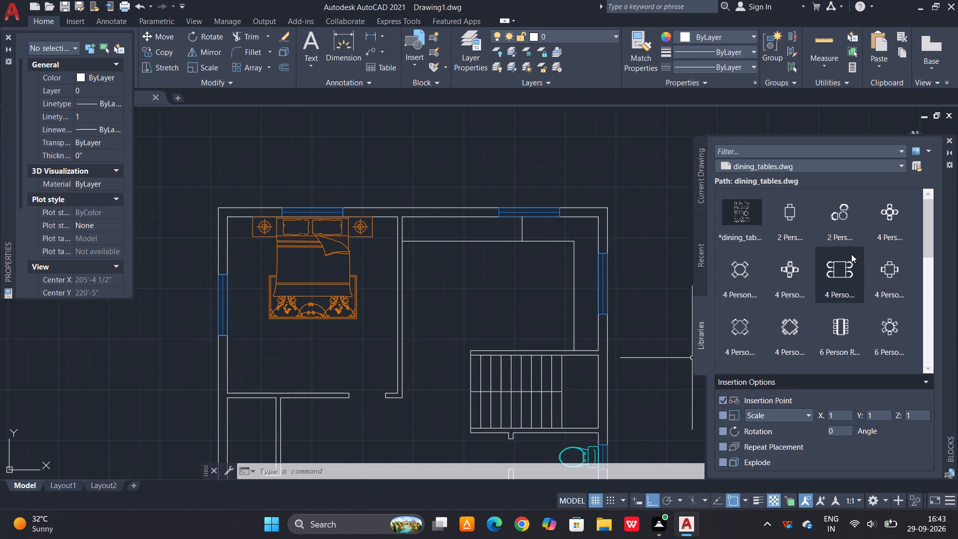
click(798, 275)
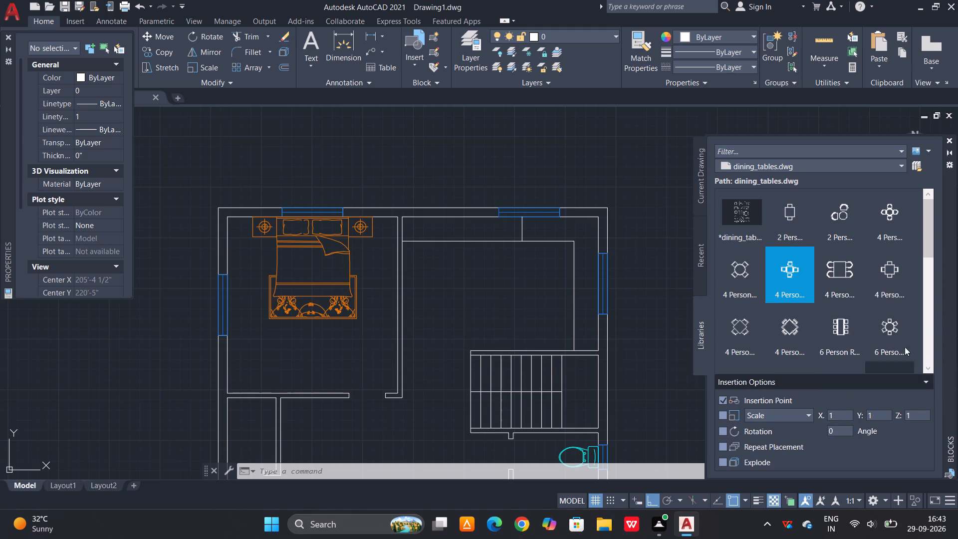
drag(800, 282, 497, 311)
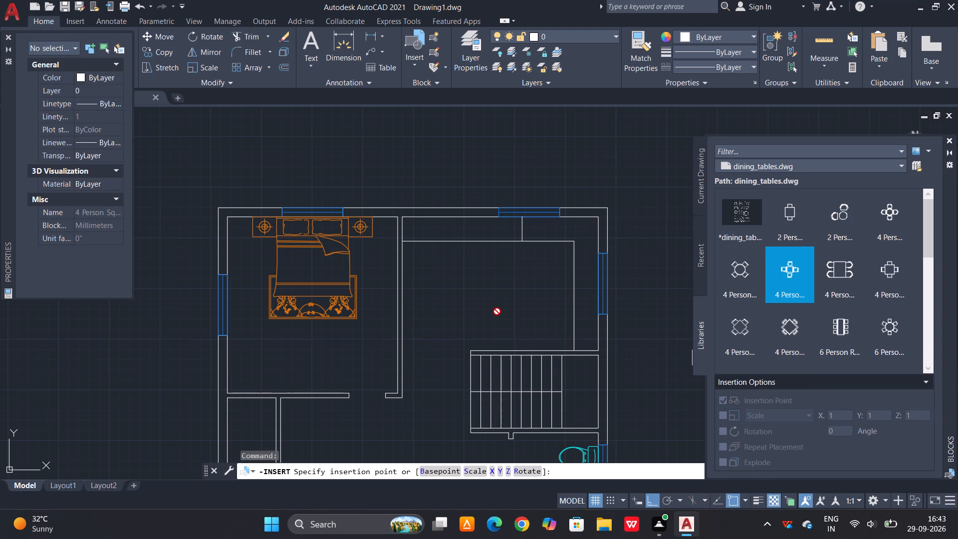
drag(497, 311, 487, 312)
Insert the 4 Person Square 01 dining table block outside the east wall, beside the northeast room.
scroll(514, 301, down, 2)
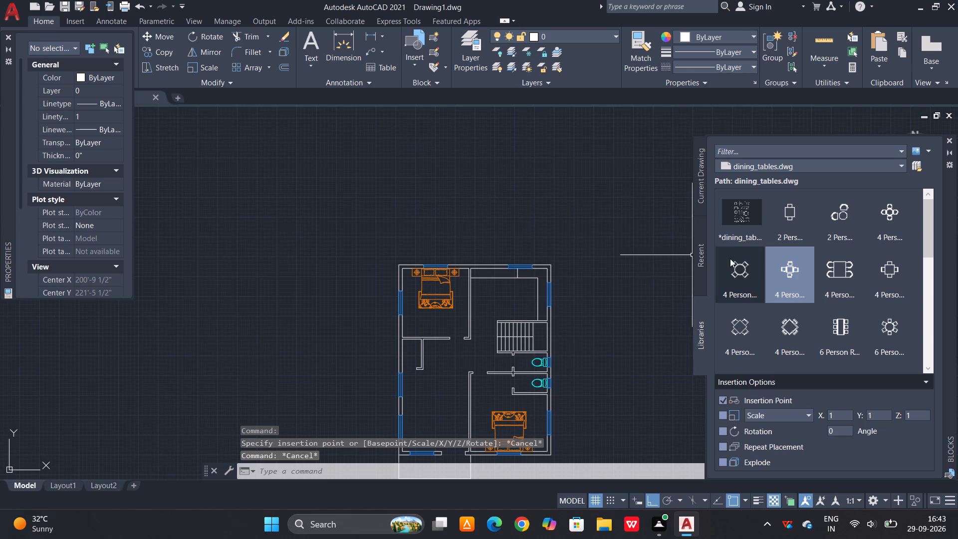
drag(789, 268, 594, 301)
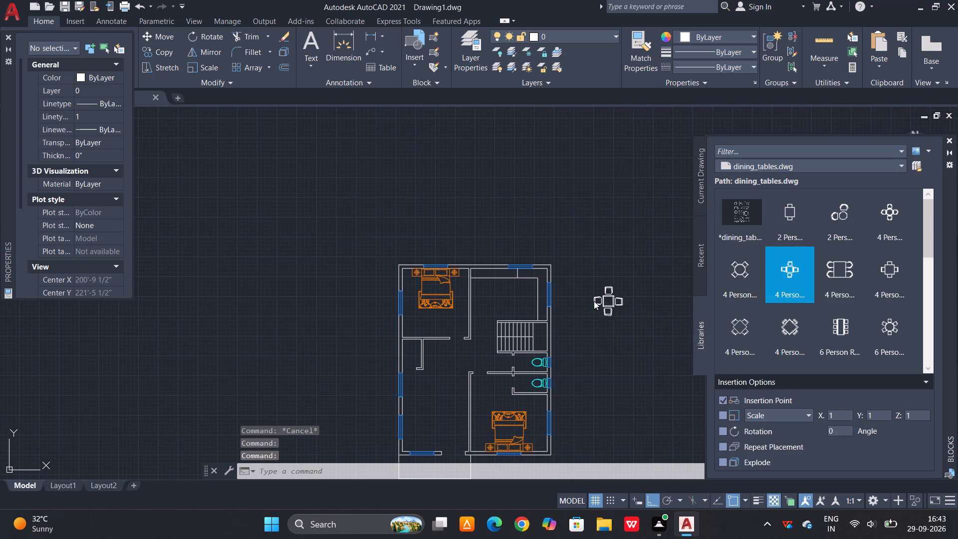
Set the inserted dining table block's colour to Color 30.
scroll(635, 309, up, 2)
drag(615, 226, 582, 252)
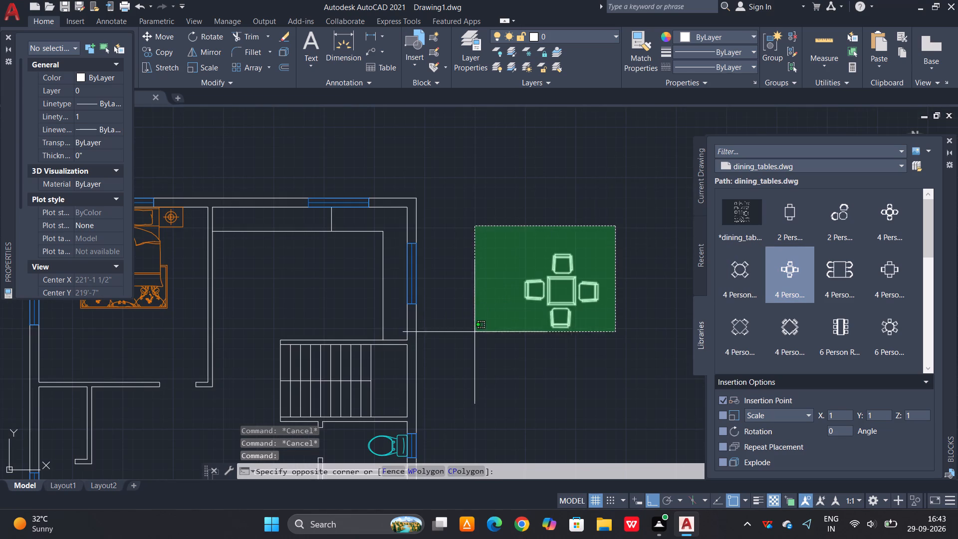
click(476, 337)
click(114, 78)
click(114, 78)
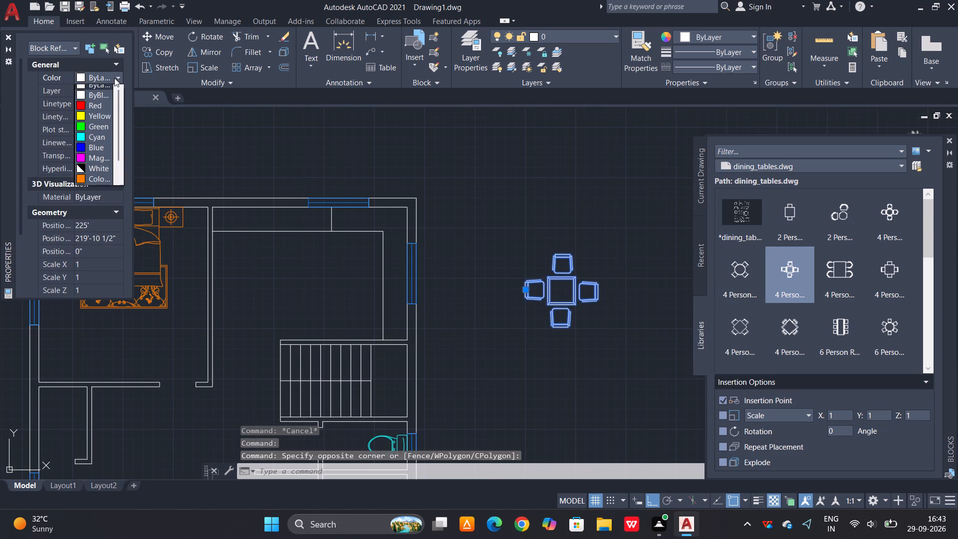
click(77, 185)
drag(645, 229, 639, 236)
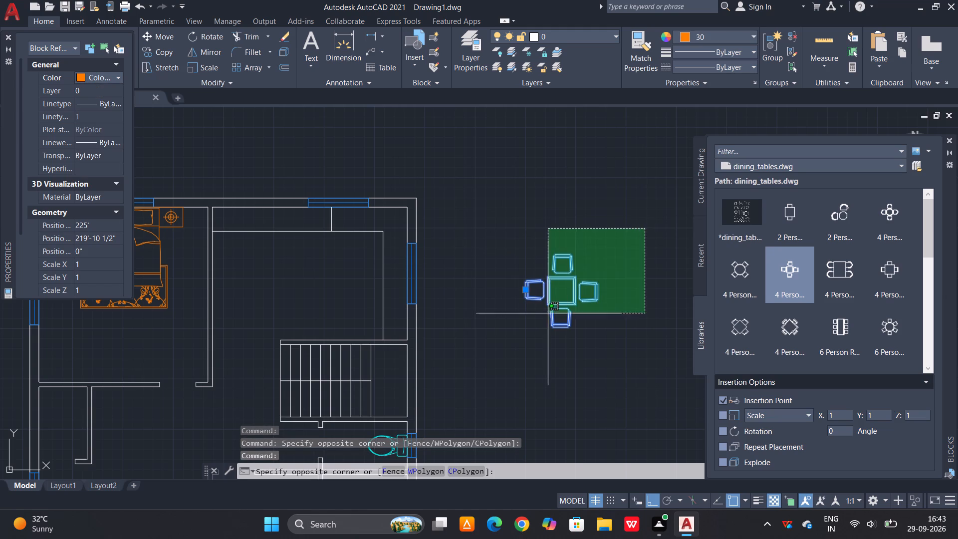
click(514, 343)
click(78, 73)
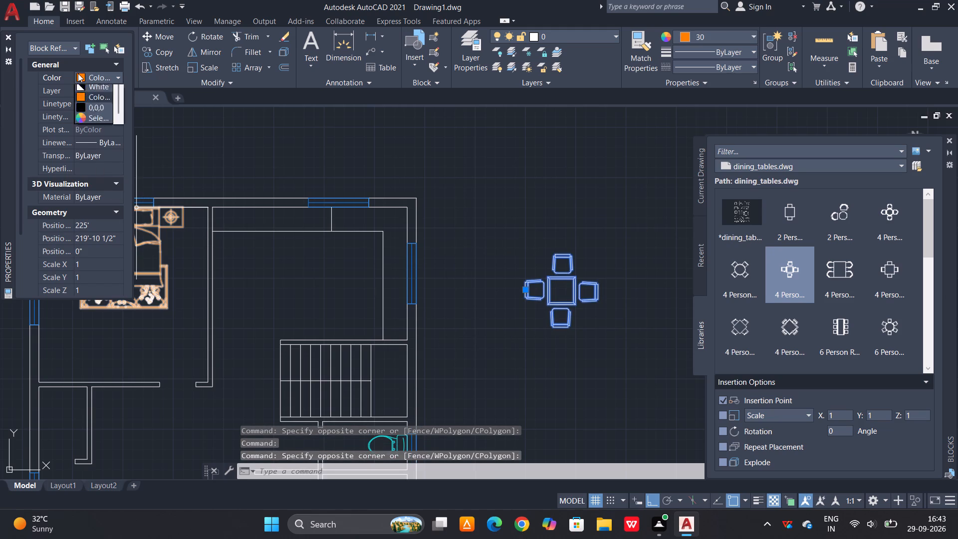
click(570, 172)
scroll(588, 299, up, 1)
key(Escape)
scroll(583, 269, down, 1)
Explode the dining table block outside the east wall into separate objects.
drag(610, 202, 611, 204)
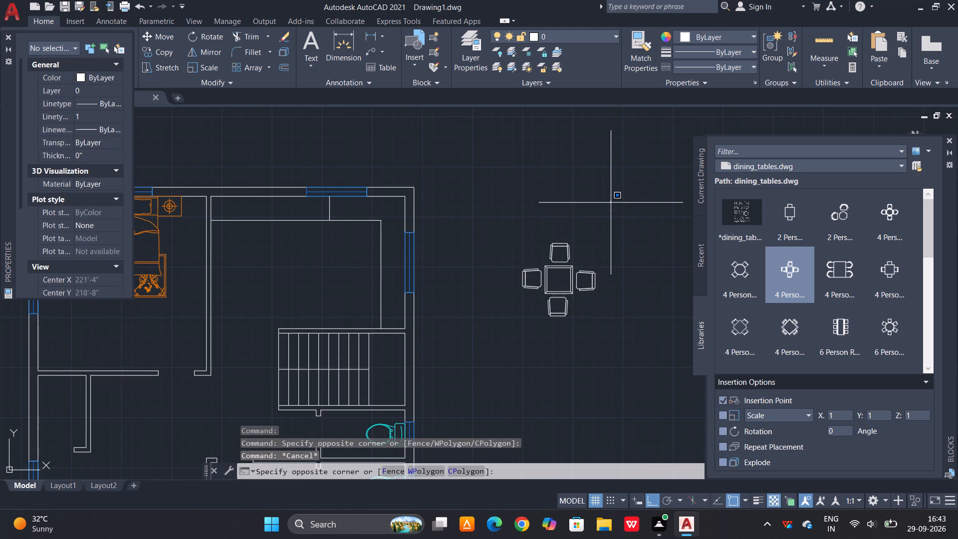
drag(611, 204, 591, 229)
click(502, 319)
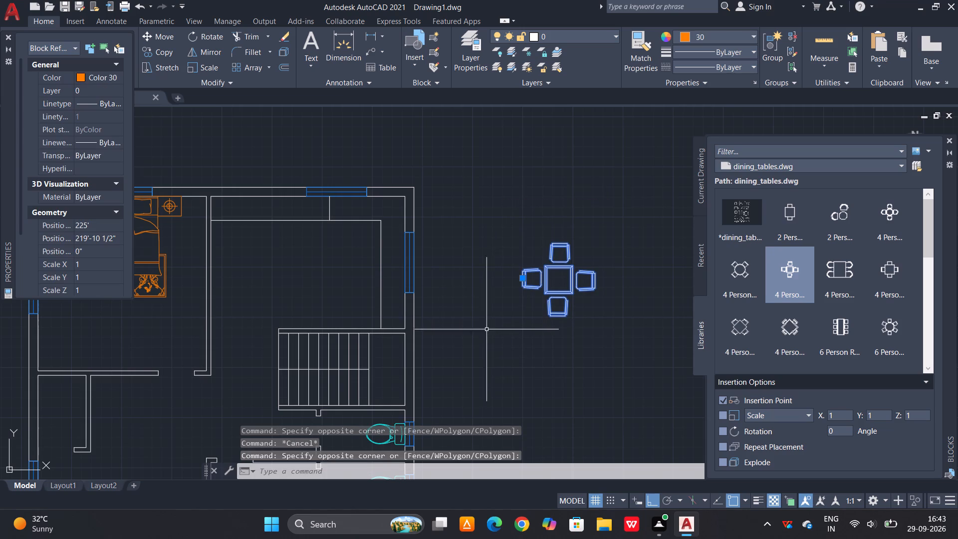
text(x)
key(space)
Set the colour of all the exploded table and chair pieces to Color 30.
drag(661, 208, 655, 216)
click(496, 328)
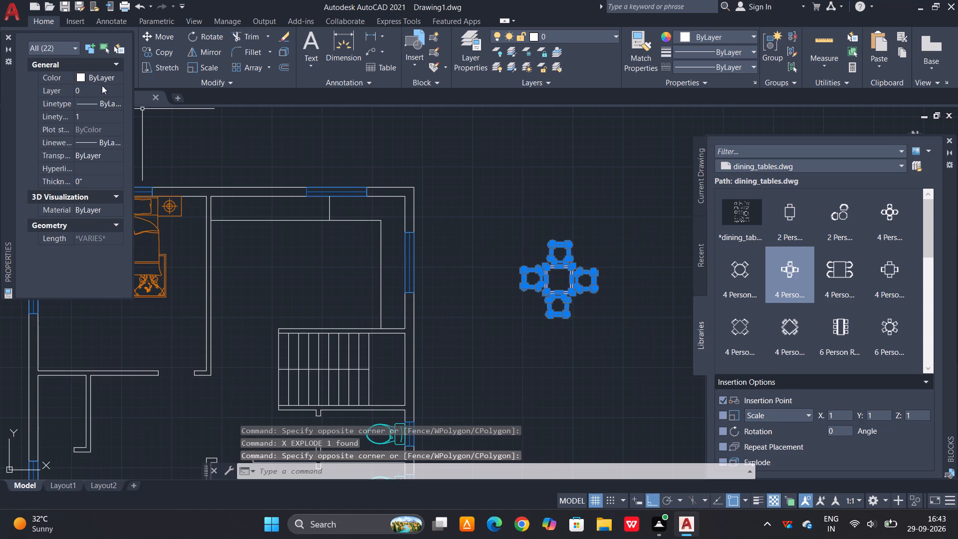
click(116, 80)
click(116, 80)
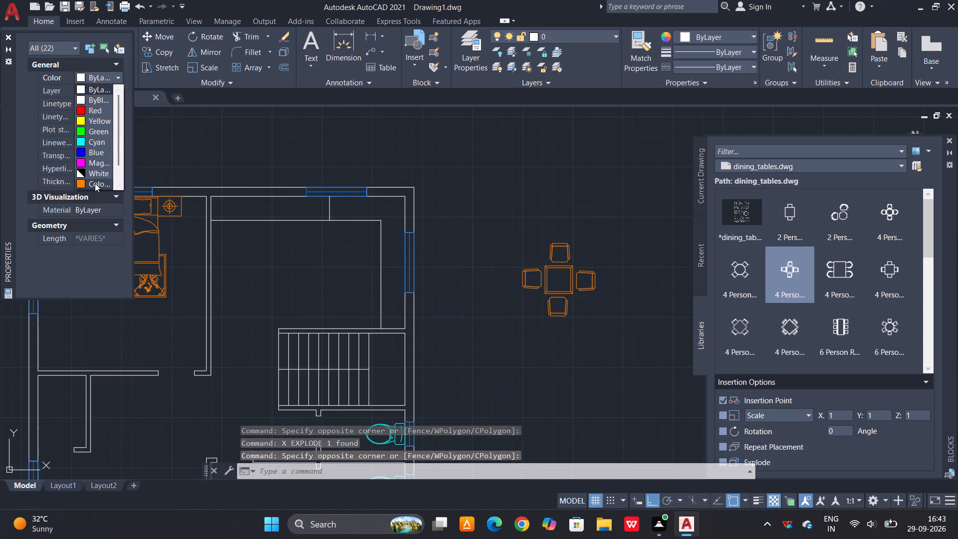
click(95, 183)
key(Escape)
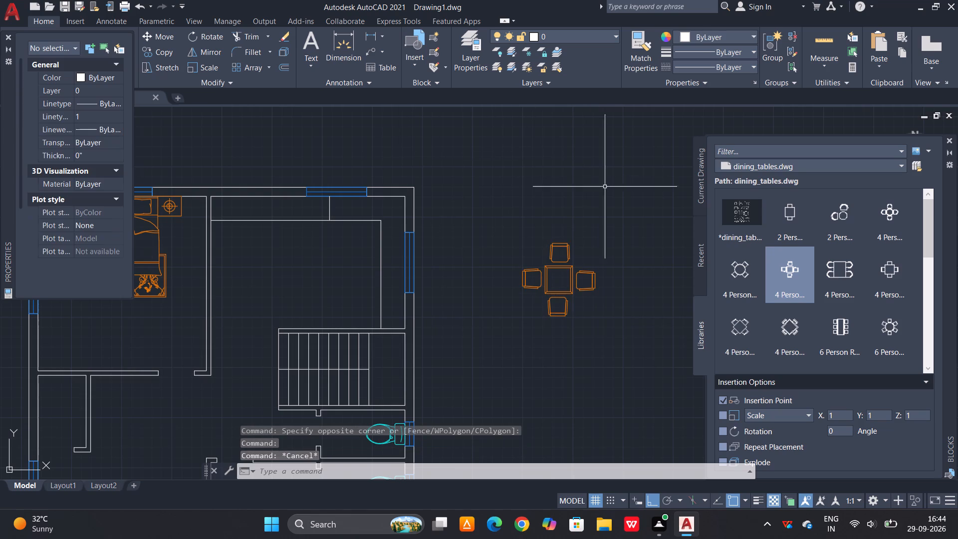
Combine all the orange table and chair pieces into a block named db.
click(632, 242)
click(488, 354)
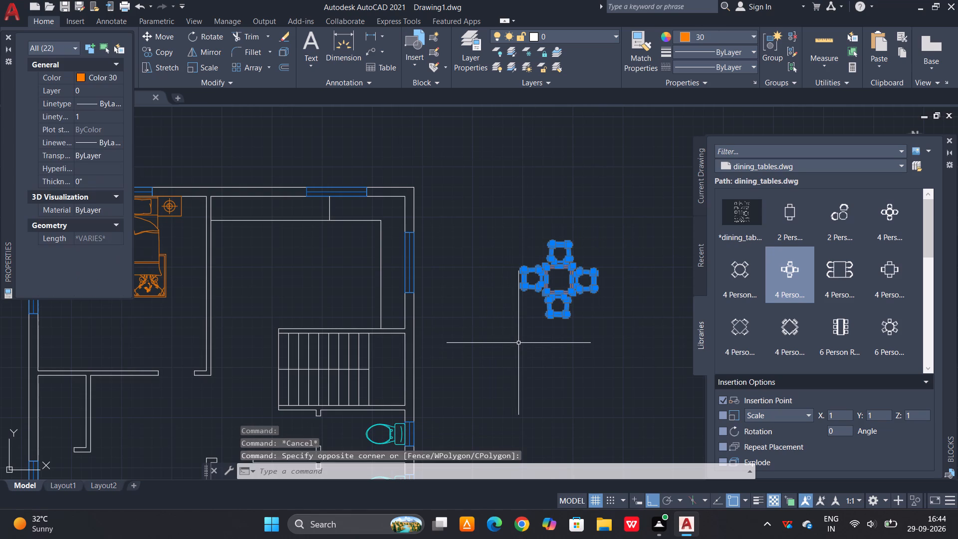
key(b)
key(space)
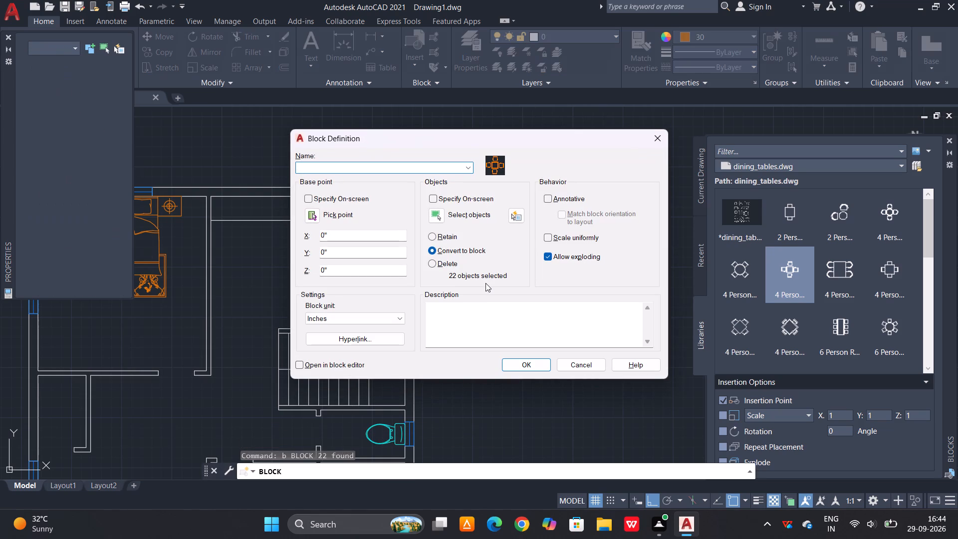
text(db)
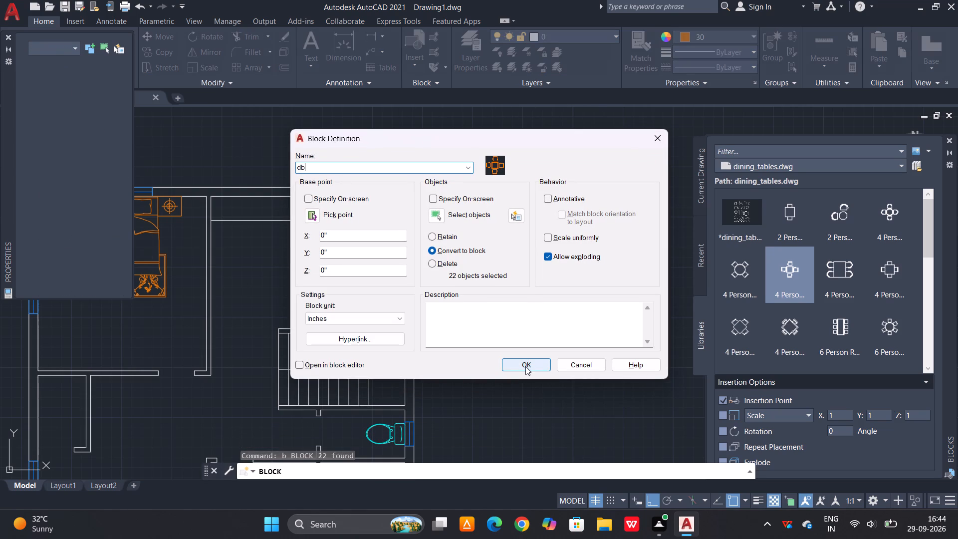
click(525, 366)
Move the db block by its table centre, with Ortho off, to the space east of the short partition below the northwest room.
drag(612, 182, 610, 194)
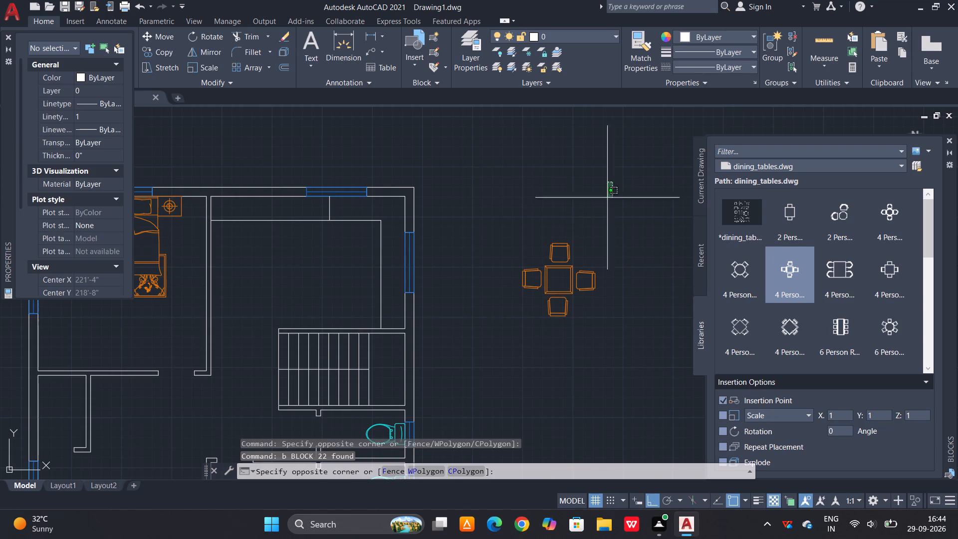
click(517, 334)
text(m)
key(space)
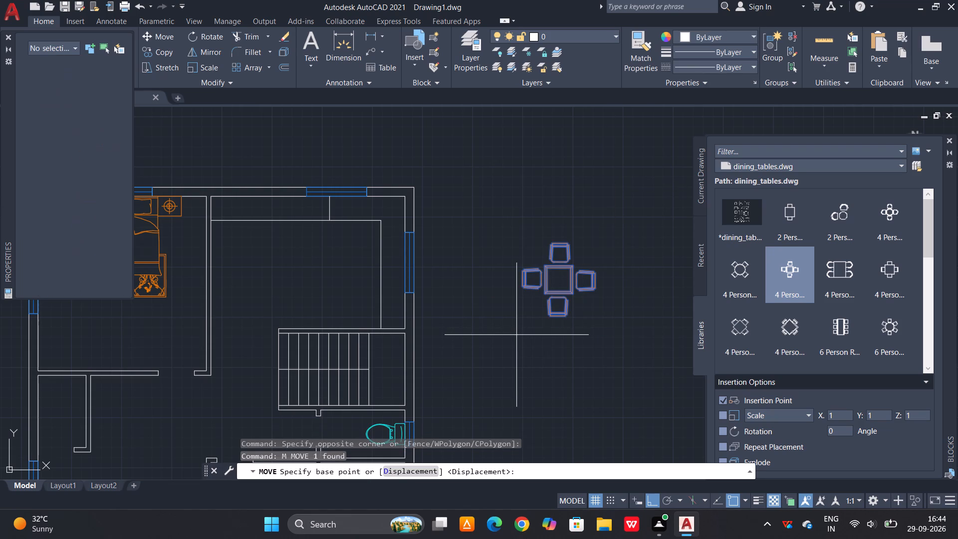
click(559, 280)
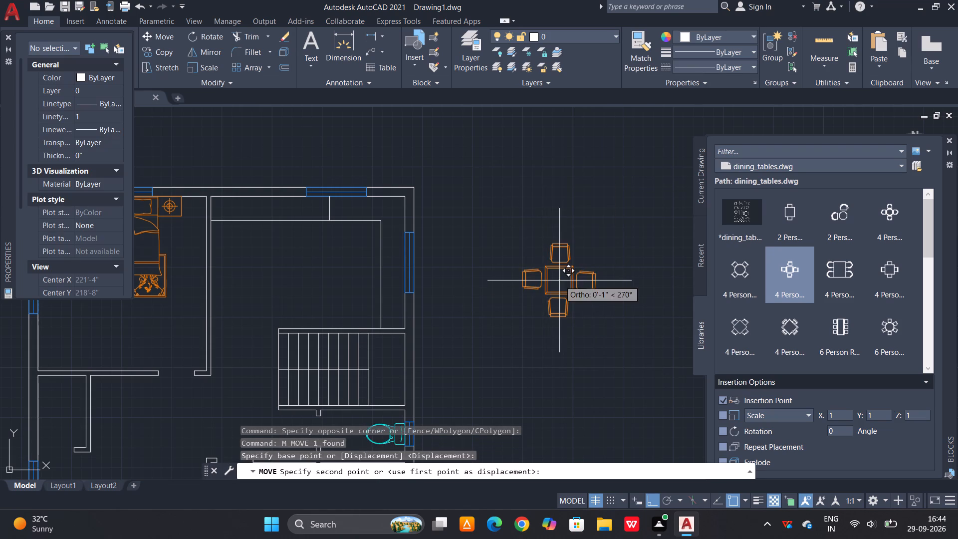
scroll(559, 280, down, 3)
scroll(437, 325, up, 3)
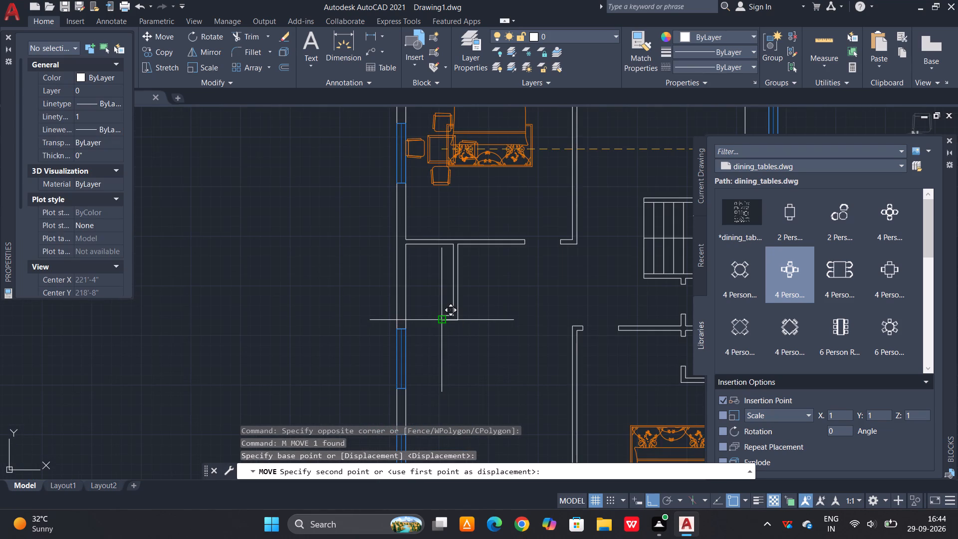
key(F8)
scroll(472, 309, up, 3)
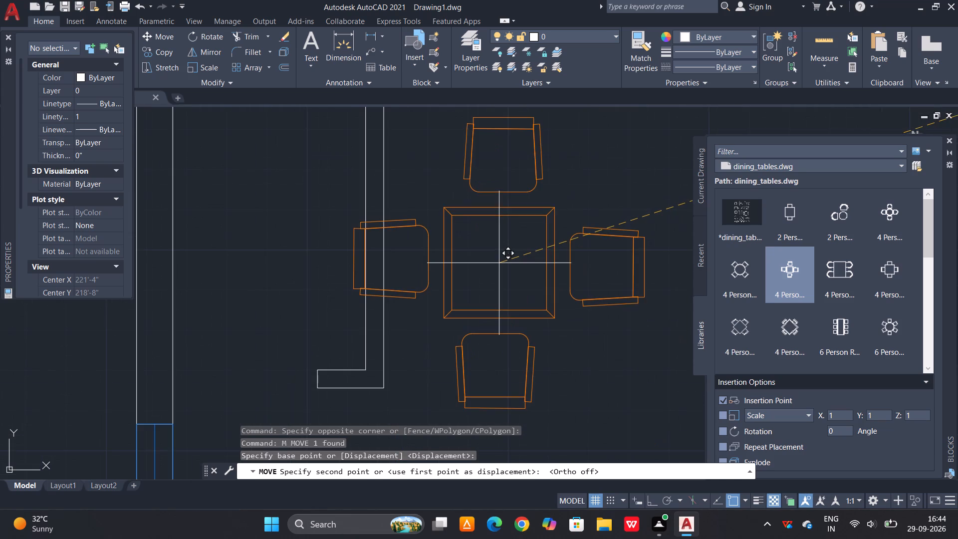
scroll(470, 272, down, 2)
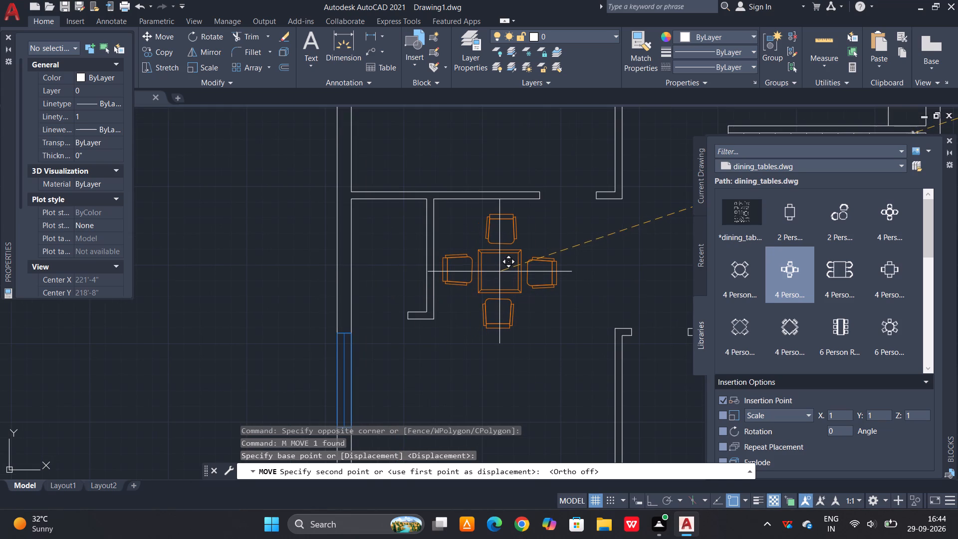
click(498, 266)
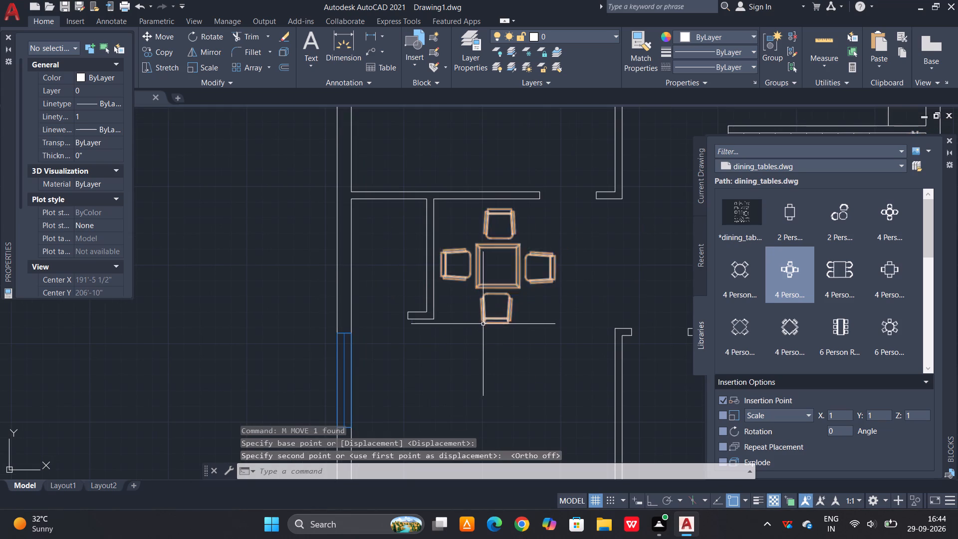
Scale the dining set down to 0.8 about the table's centre.
click(496, 287)
text(sc)
key(space)
click(495, 271)
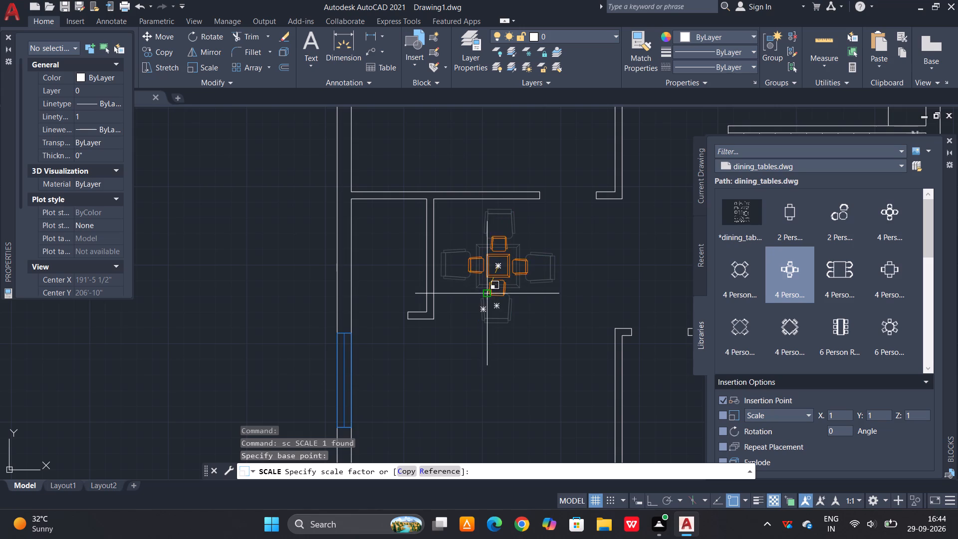
click(485, 304)
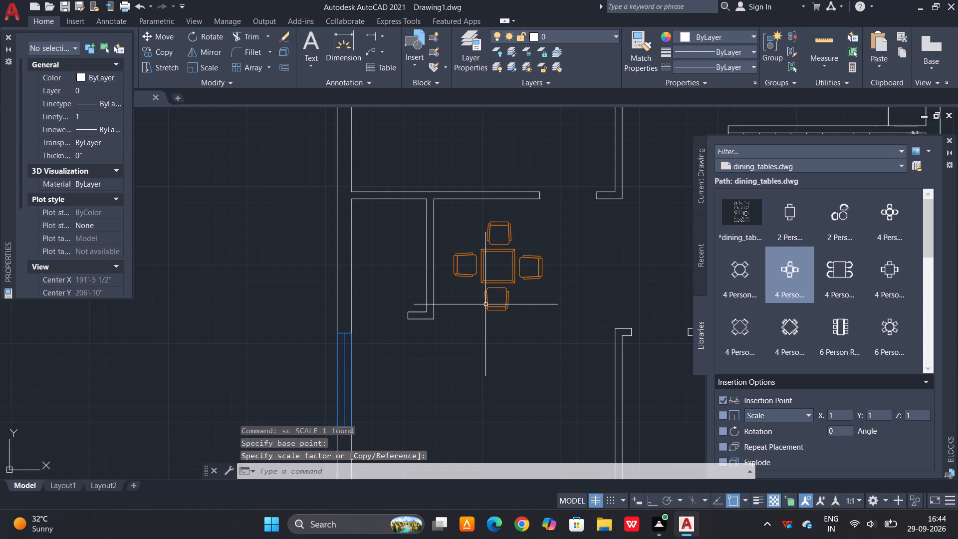
Move the dining set straight north by about 9 1/2 inches, closer to the northwest room's south wall.
drag(533, 242, 528, 247)
click(472, 305)
key(m)
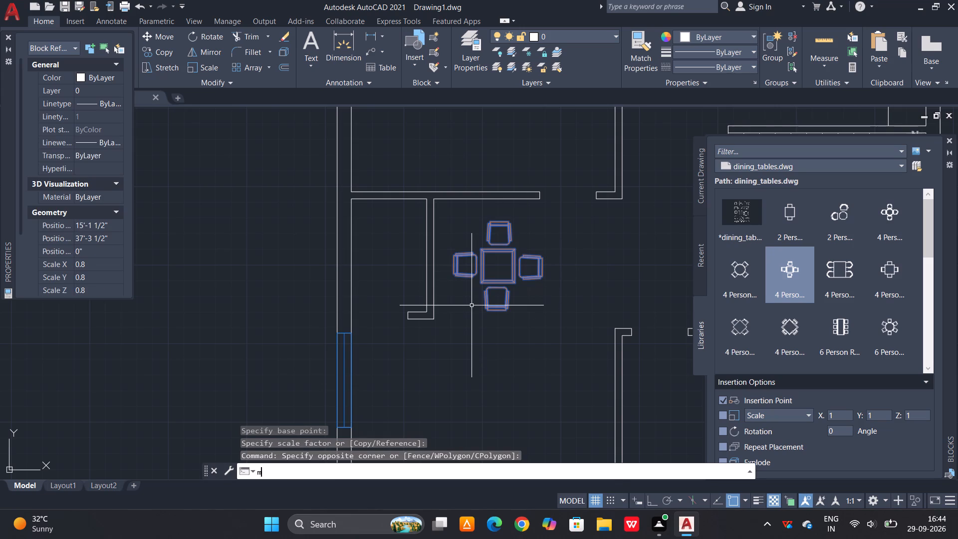
key(space)
click(493, 270)
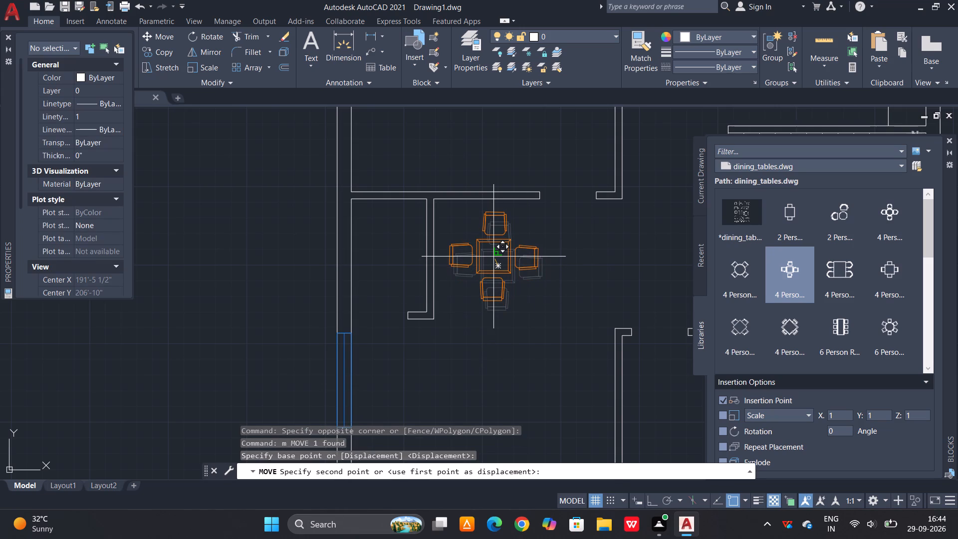
click(493, 257)
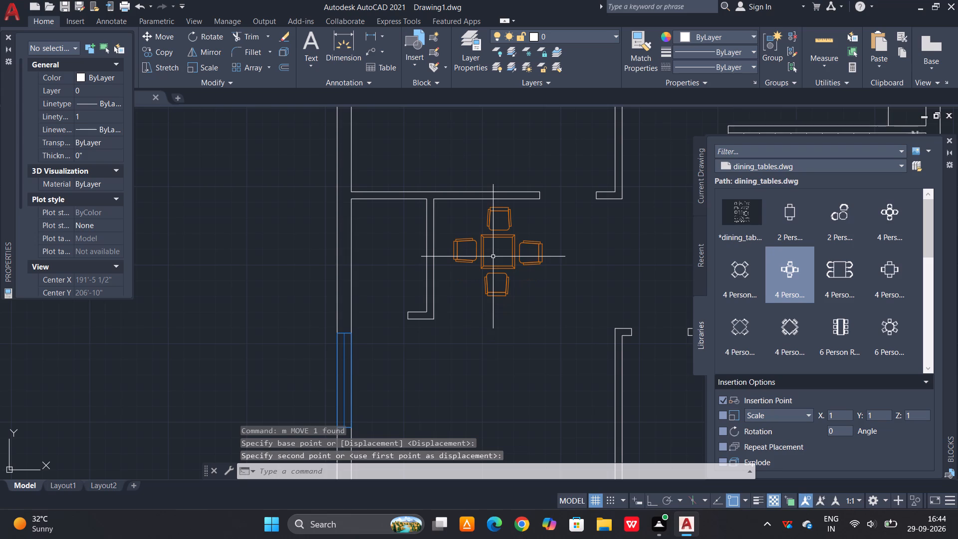
Move the dining set slightly southwest, toward the short partition wall.
click(498, 255)
click(480, 281)
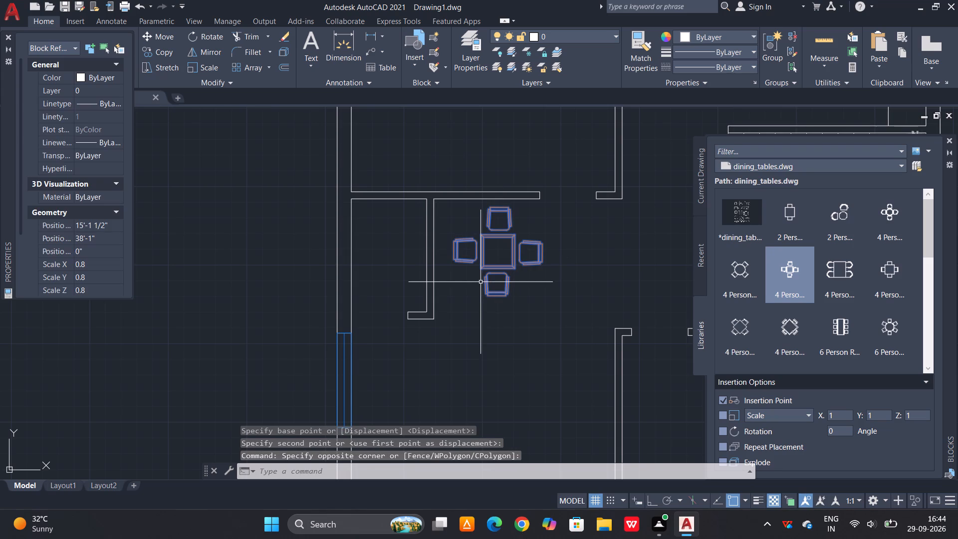
key(m)
key(space)
click(489, 274)
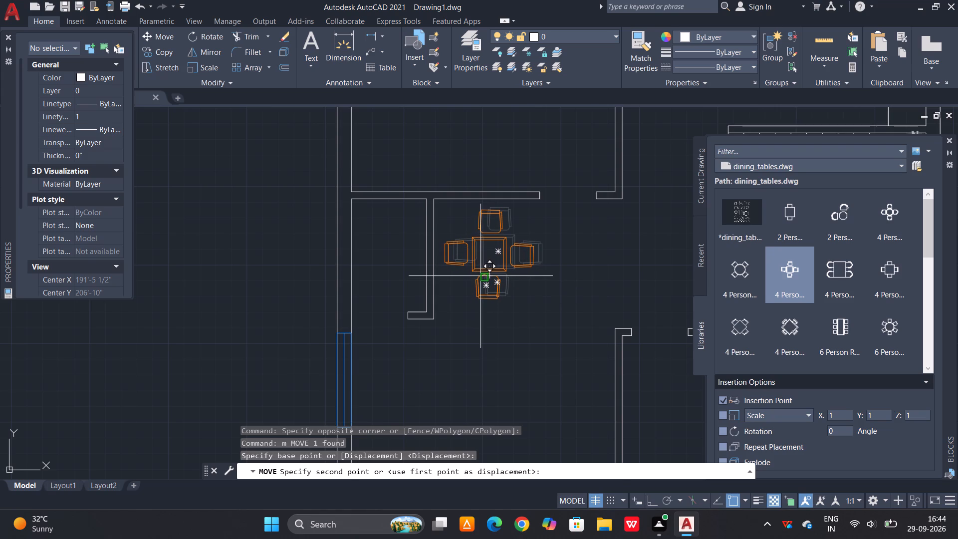
click(480, 276)
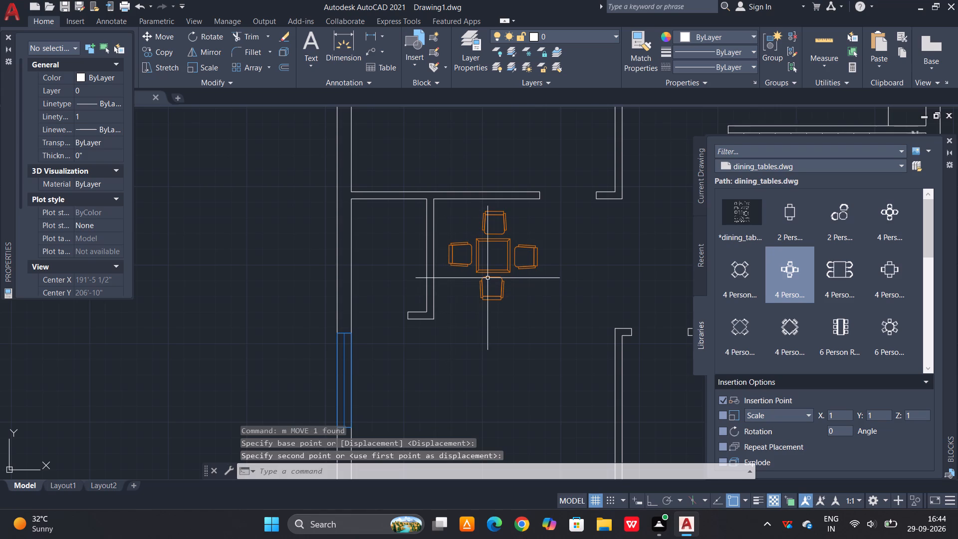
Move the dining set slightly farther west by the west chair's back edge, toward the short partition.
click(487, 277)
text(m)
key(space)
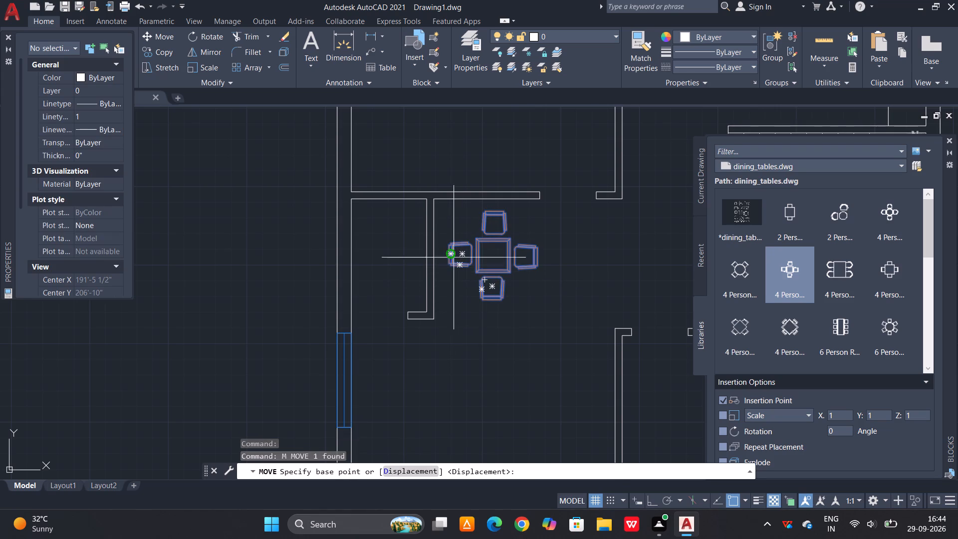
scroll(452, 256, up, 3)
click(437, 246)
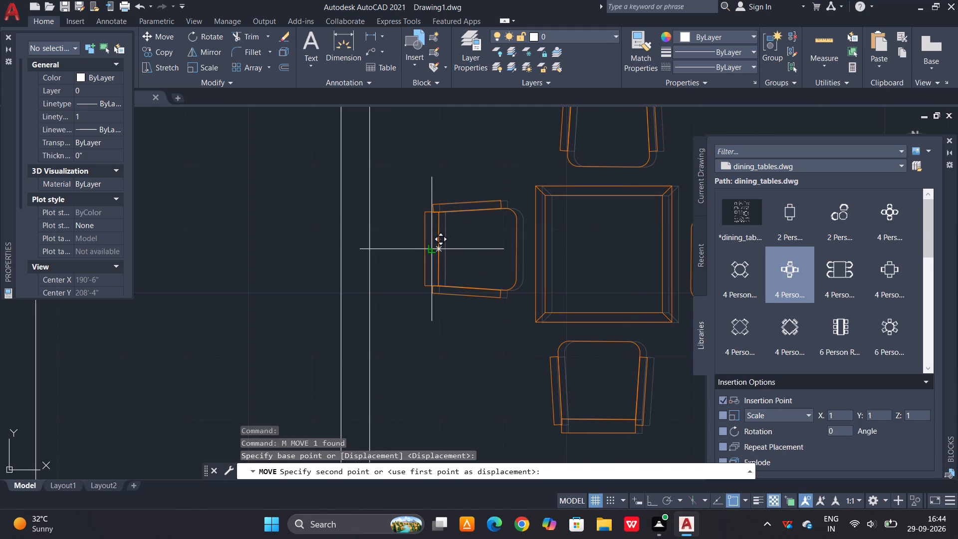
click(427, 251)
scroll(416, 256, down, 2)
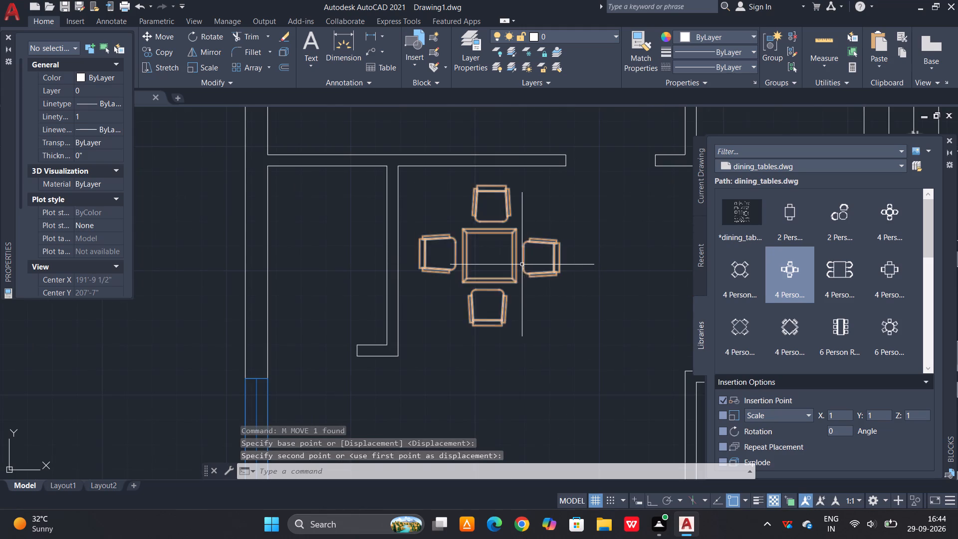
scroll(449, 317, down, 3)
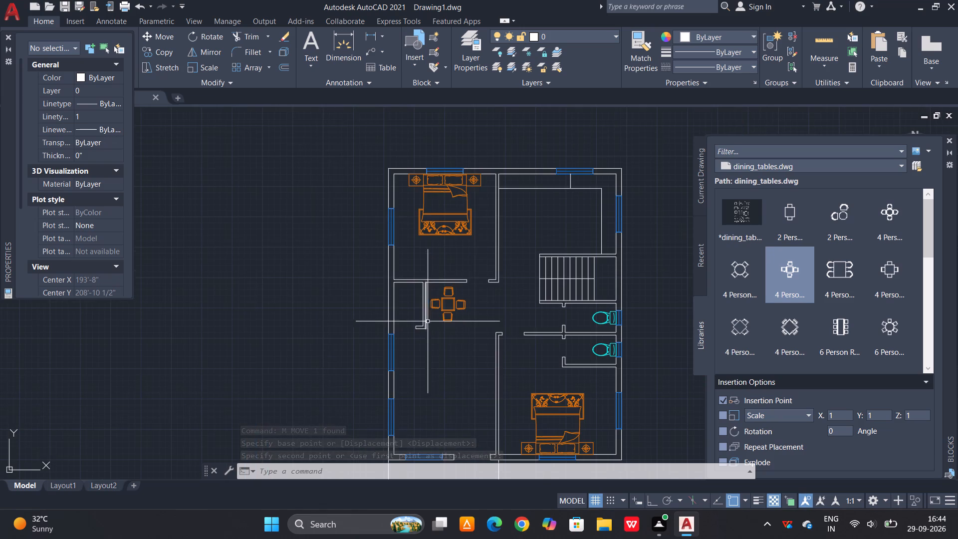
Load the patient-chairs (1) drawing from Downloads as the block library.
middle_drag(462, 343, 462, 293)
drag(793, 264, 848, 268)
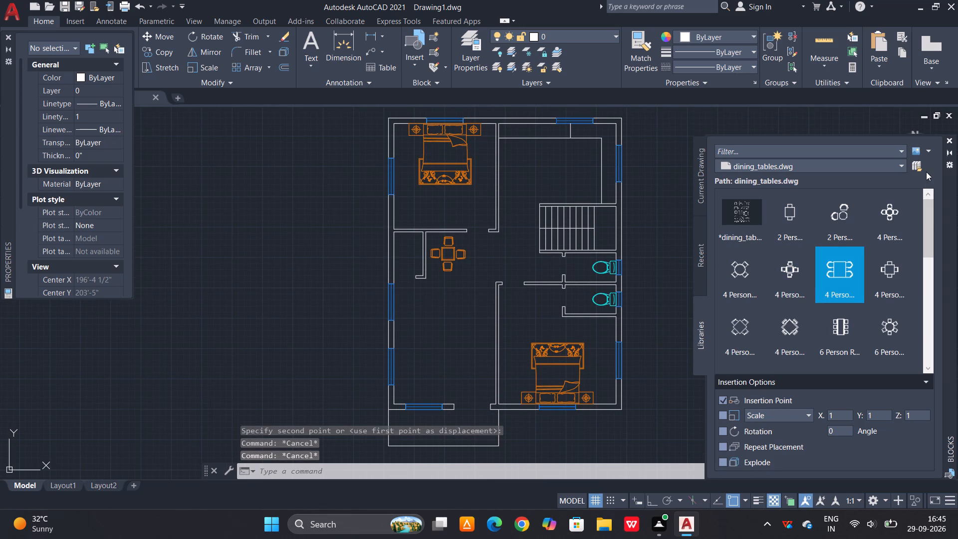
click(916, 169)
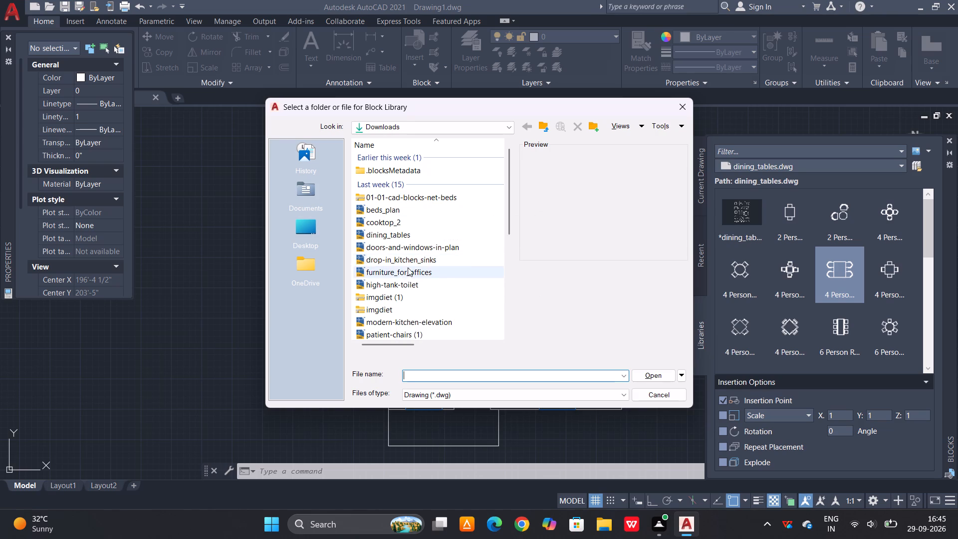
scroll(399, 298, down, 1)
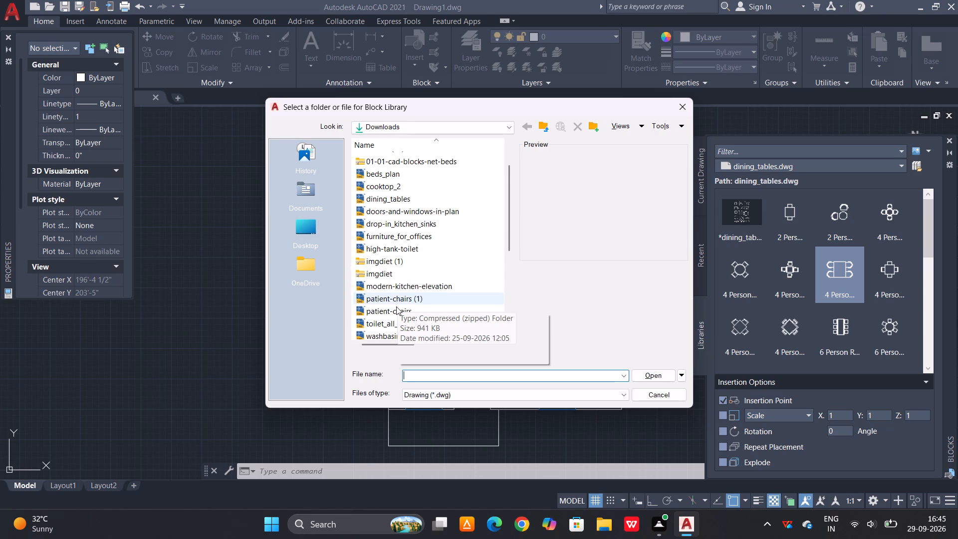
click(402, 298)
click(396, 308)
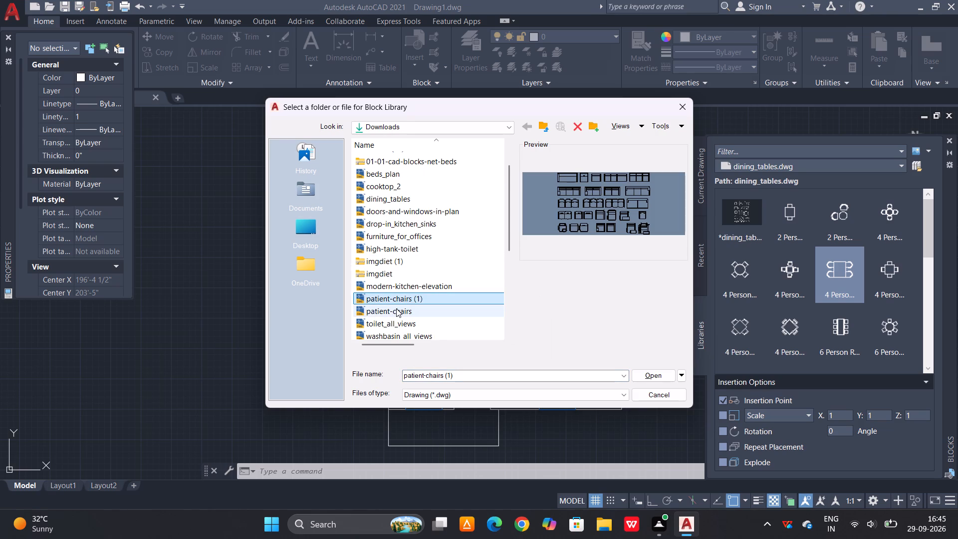
click(396, 308)
click(412, 296)
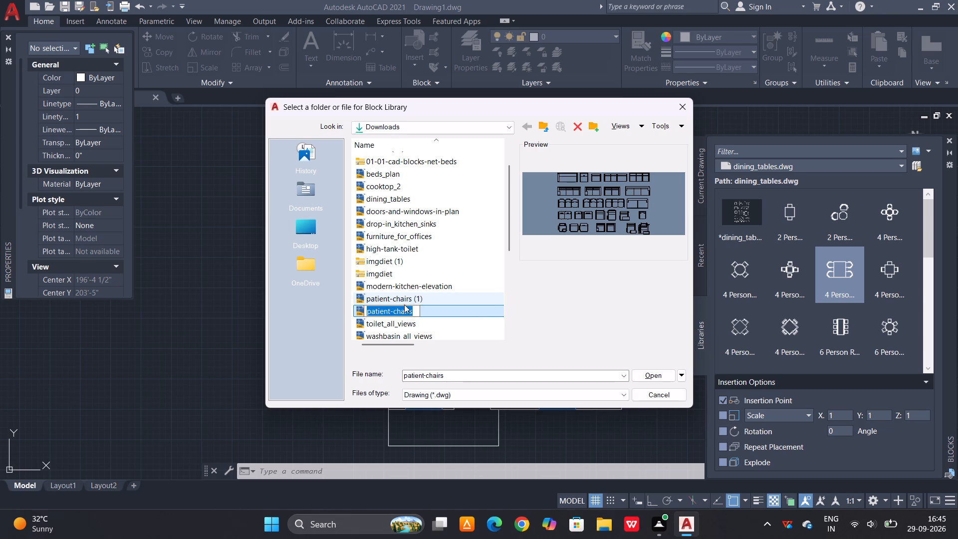
click(403, 305)
click(406, 301)
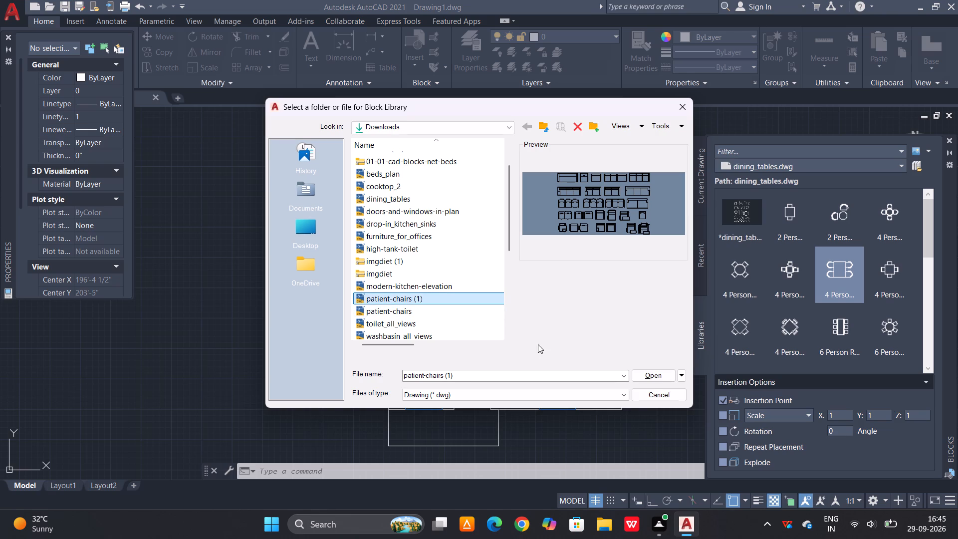
click(649, 378)
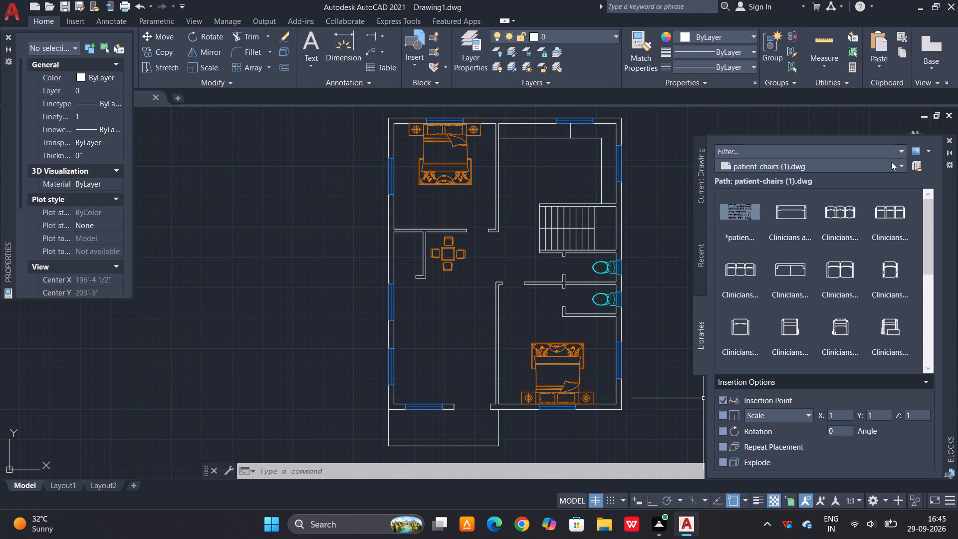
Insert the two-seat sofa block from the patient-chairs (1) library over the floor plan at scale 1.
scroll(863, 242, down, 1)
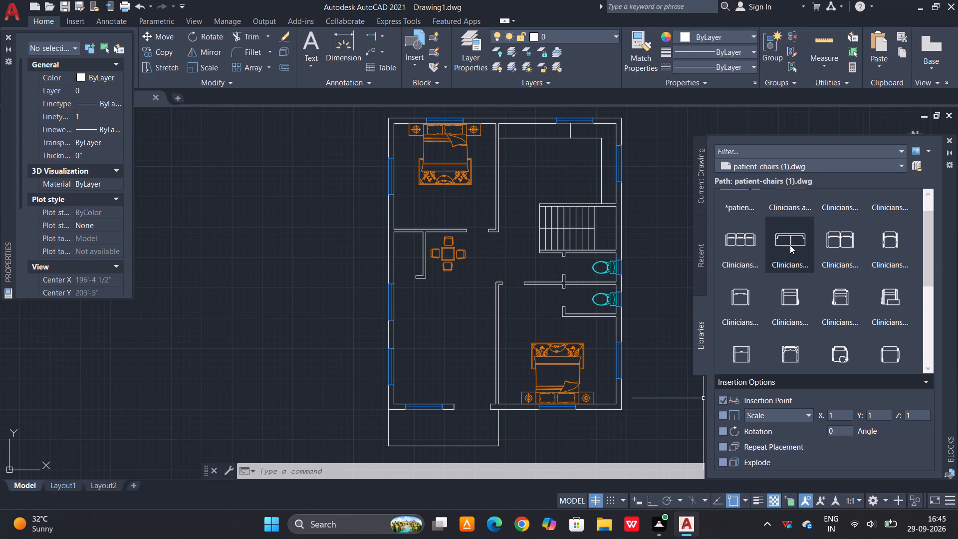
drag(789, 244, 361, 291)
scroll(359, 289, down, 2)
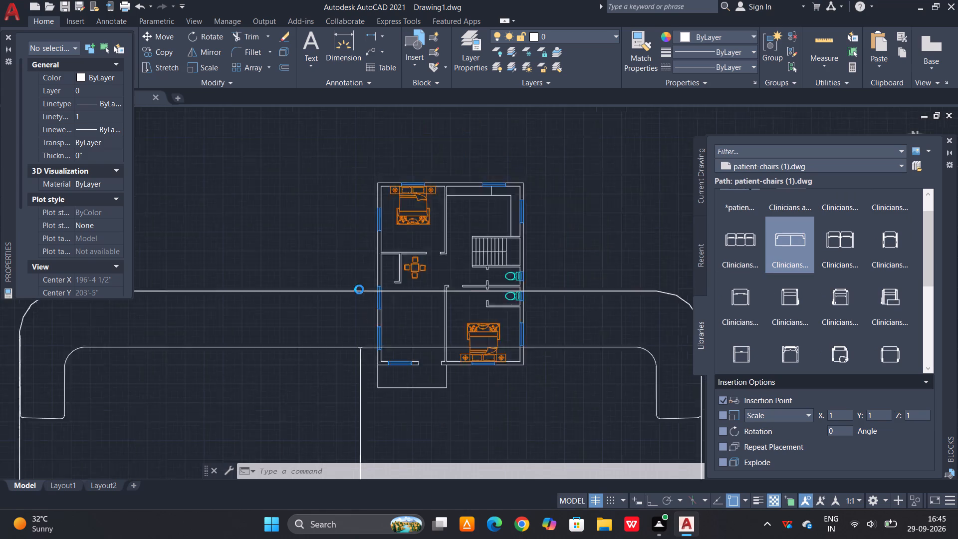
scroll(359, 289, down, 2)
click(437, 293)
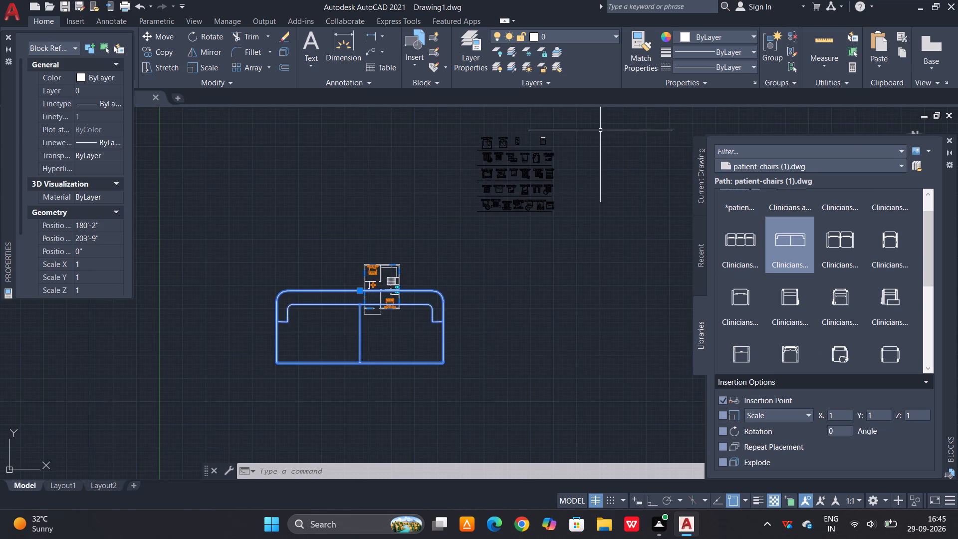
key(Escape)
Delete the stray group of furniture symbols northeast of the floor plan.
click(591, 127)
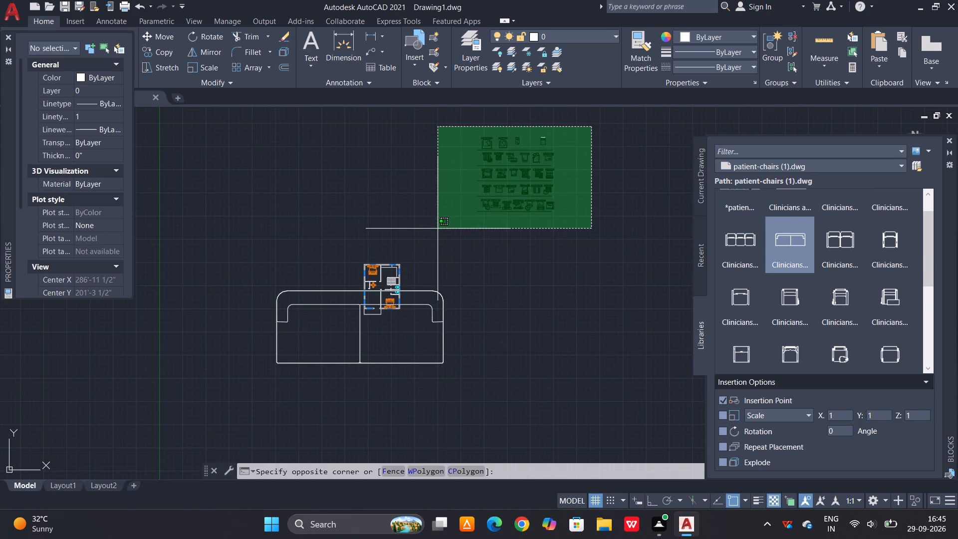
click(438, 229)
key(Delete)
Scale the oversized sofa down to 0.1 about a point near its northeast corner, east of the plan.
scroll(396, 391, up, 1)
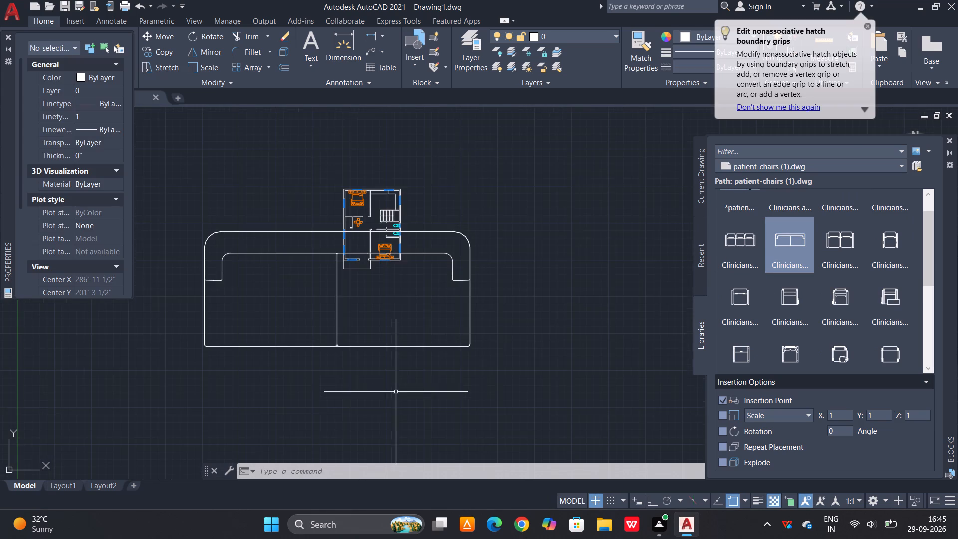
click(471, 216)
click(446, 252)
text(sc)
key(space)
click(462, 237)
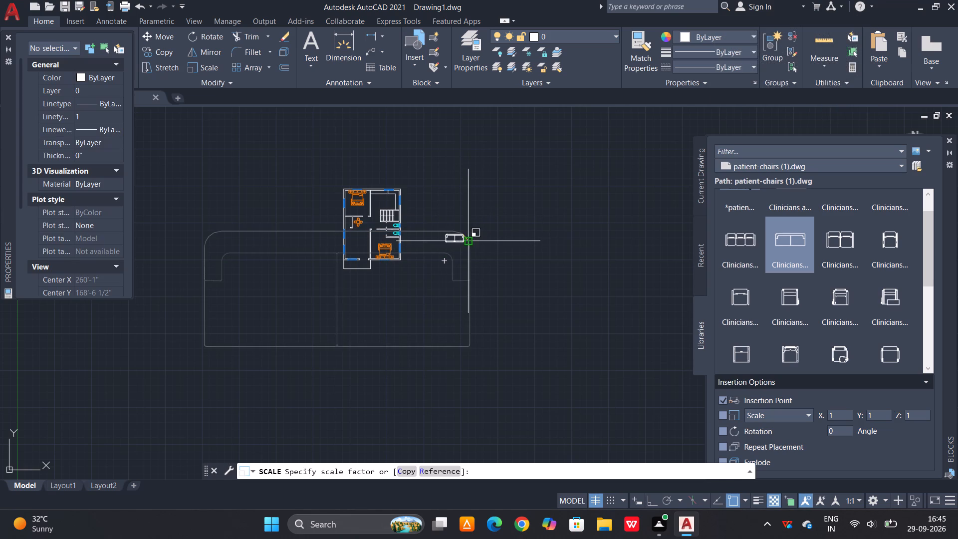
click(469, 242)
Rotate the sofa 180 degrees with Ortho on, so its backrest faces south.
scroll(465, 241, up, 2)
drag(479, 164, 469, 175)
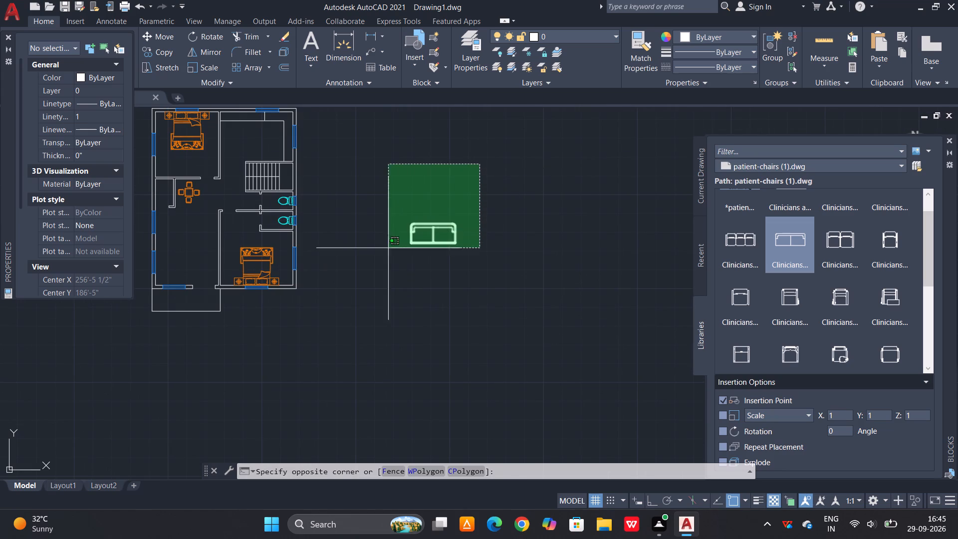
click(381, 261)
text(ro)
key(space)
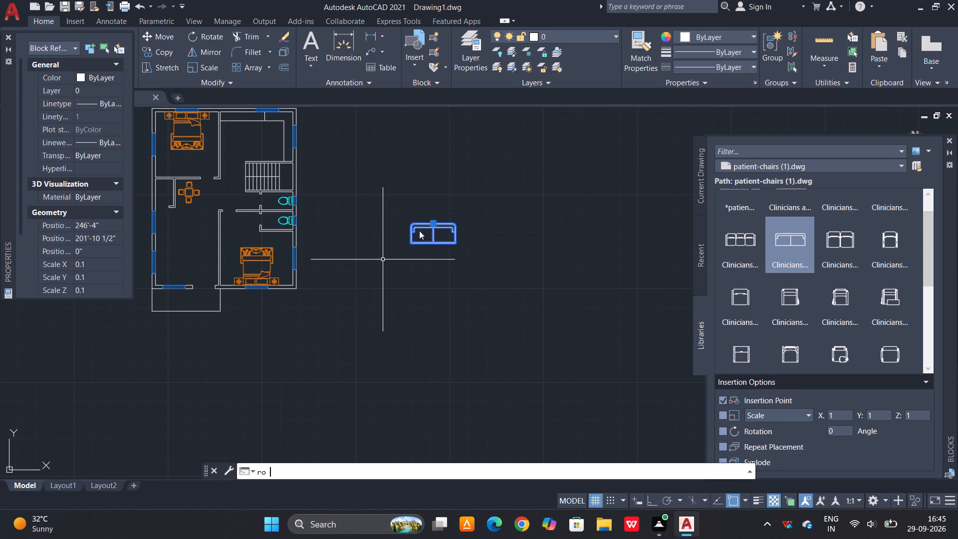
click(438, 214)
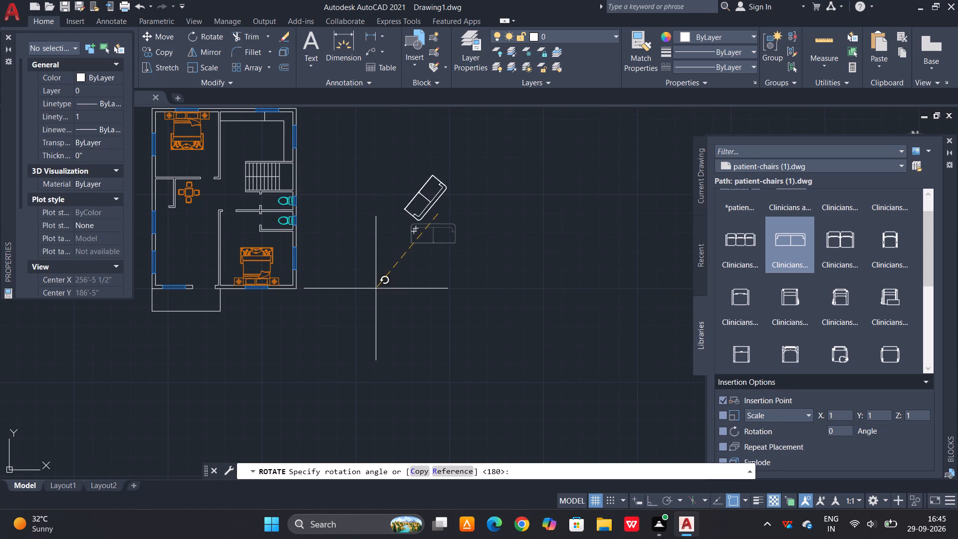
key(F8)
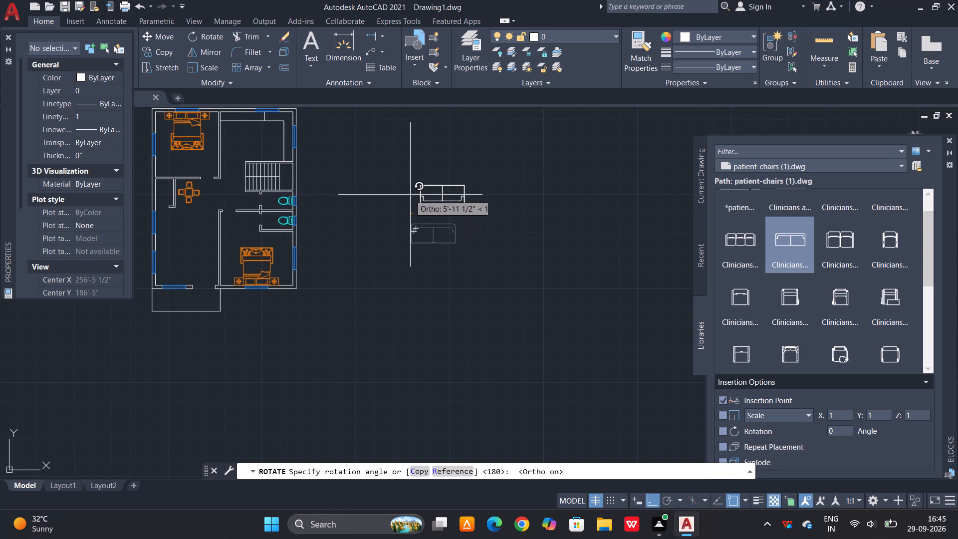
click(406, 197)
Change the sofa's colour to orange (Color 30).
scroll(440, 187, up, 2)
drag(496, 161, 493, 173)
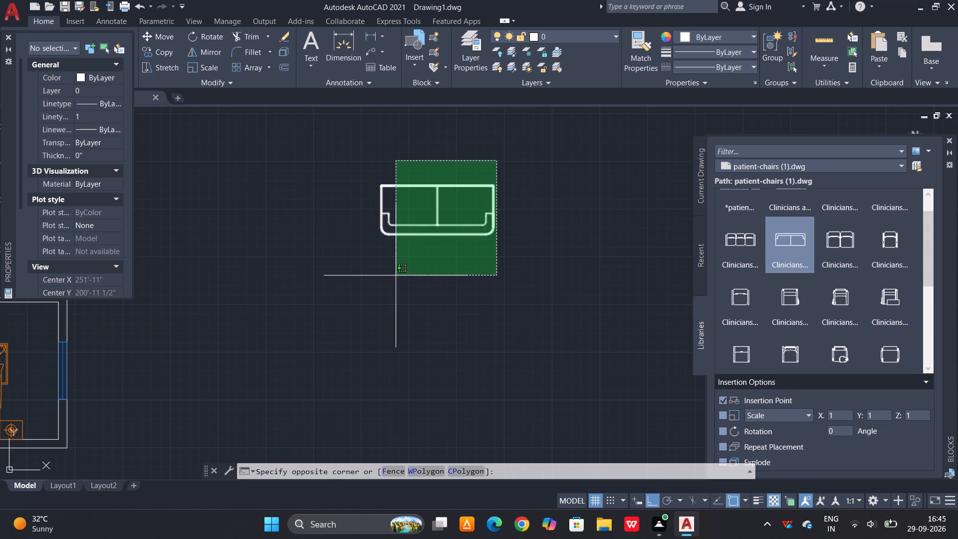
click(395, 275)
click(123, 78)
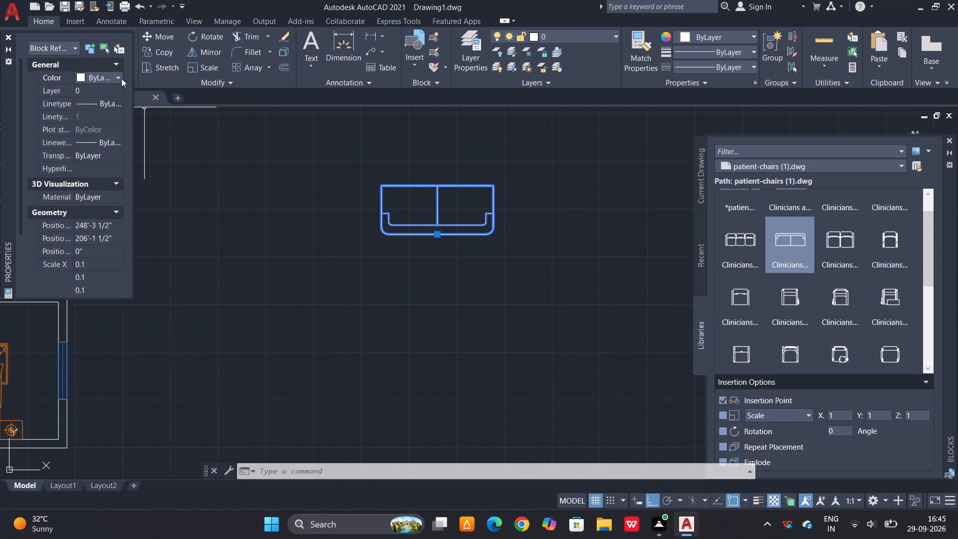
click(119, 78)
click(86, 182)
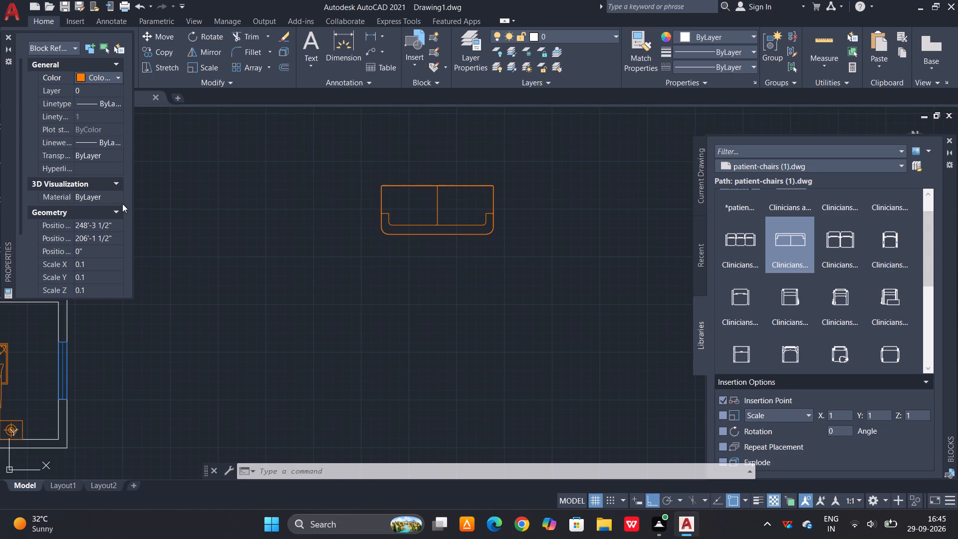
click(238, 303)
key(Escape)
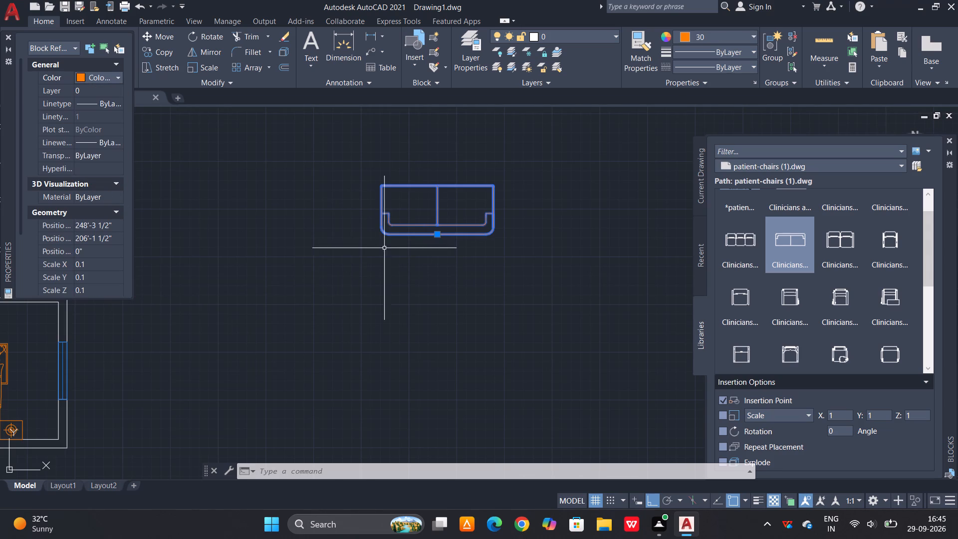
key(Escape)
Move the sofa by its back's midpoint to the window's midpoint on the southwest room's south wall.
drag(446, 223, 439, 232)
click(420, 245)
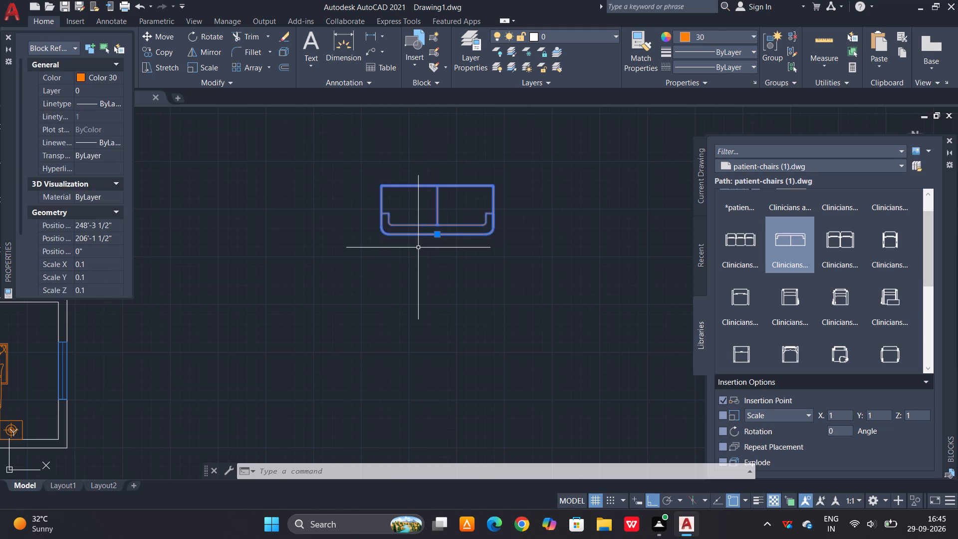
key(m)
key(space)
click(437, 235)
scroll(438, 234, down, 3)
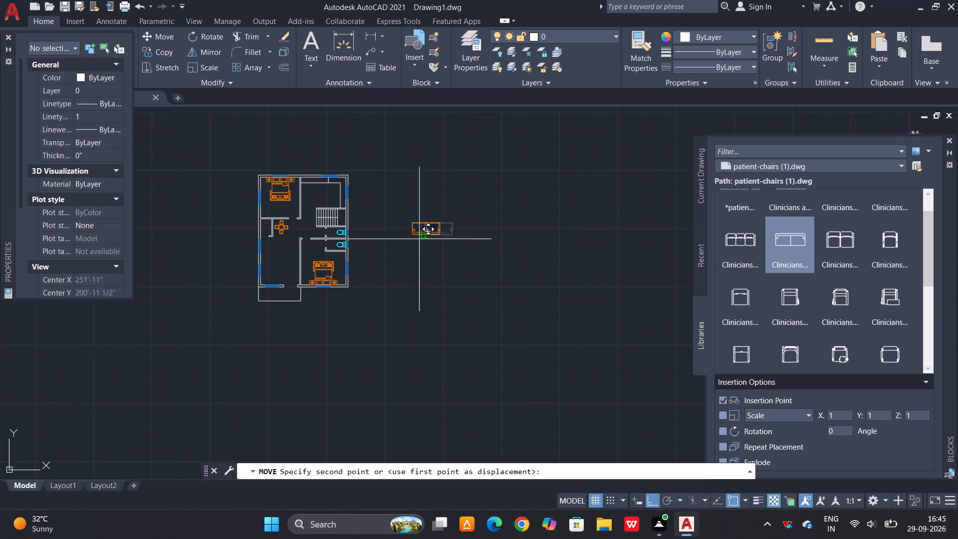
scroll(269, 284, up, 4)
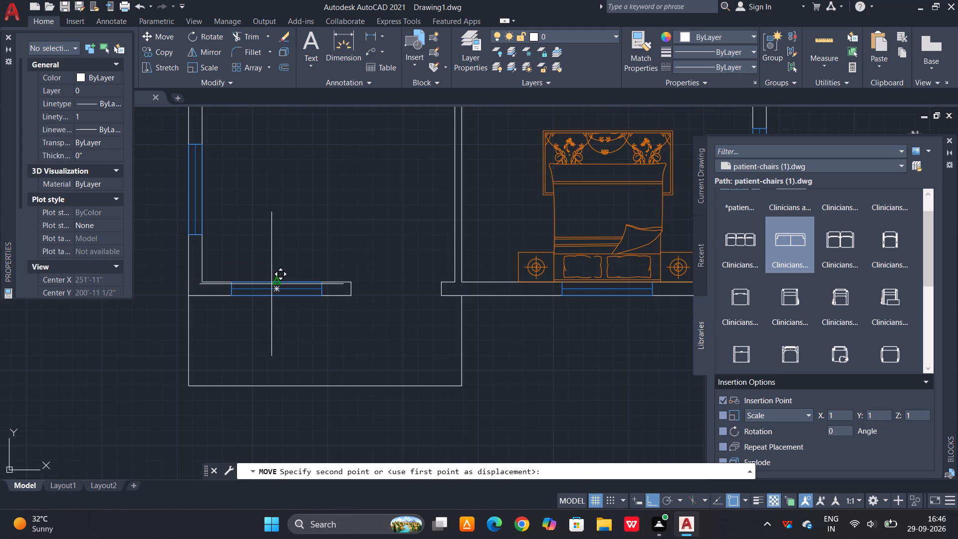
click(275, 284)
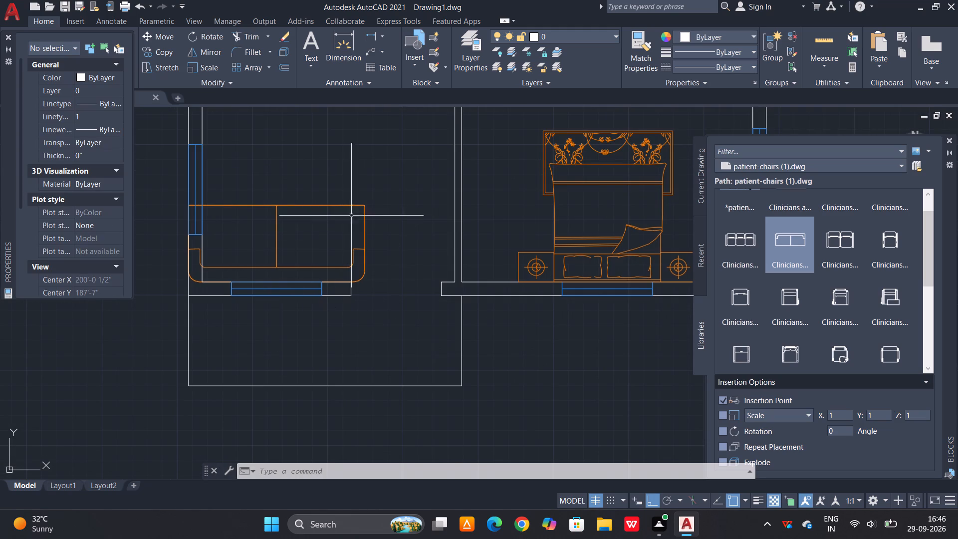
key(Escape)
Scale the sofa about the midpoint of its back edge at the south window.
click(368, 188)
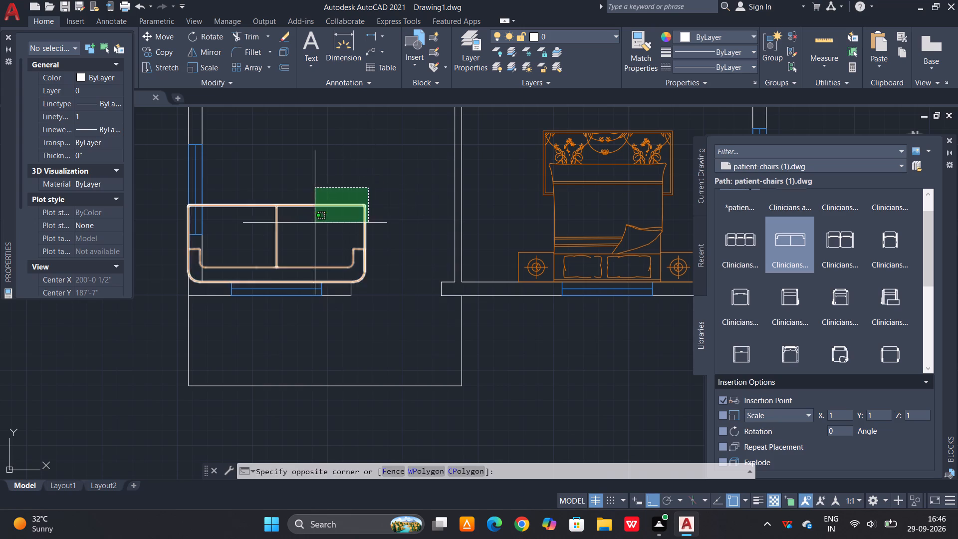
click(315, 223)
text(sc)
key(space)
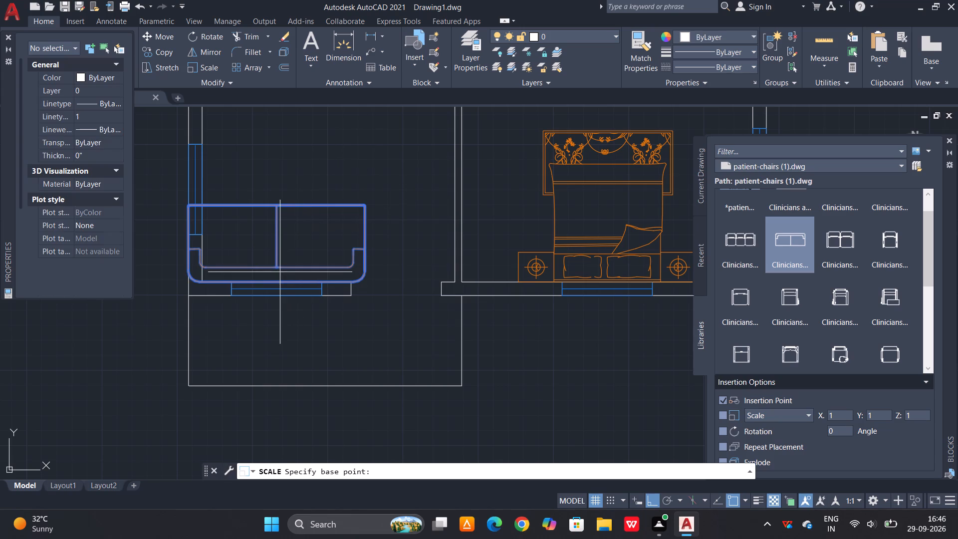
click(278, 280)
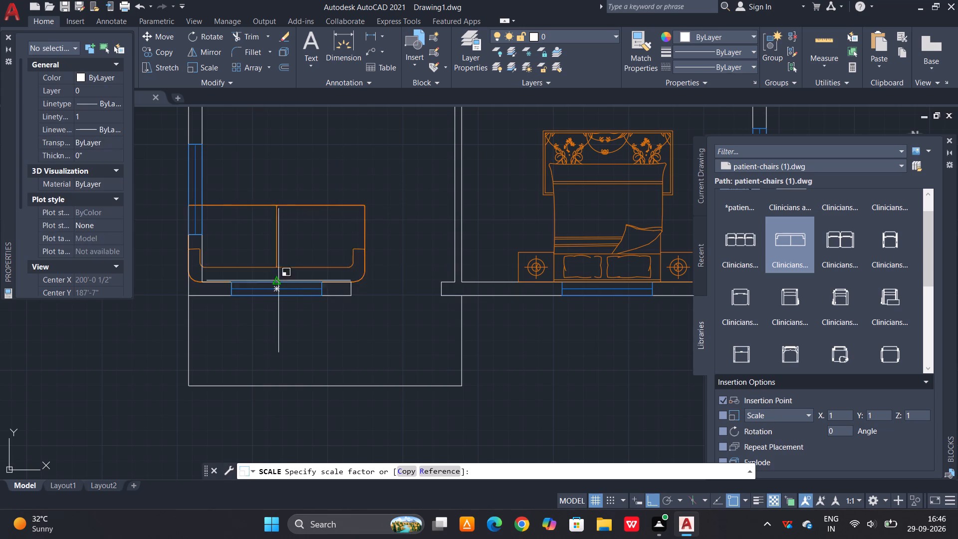
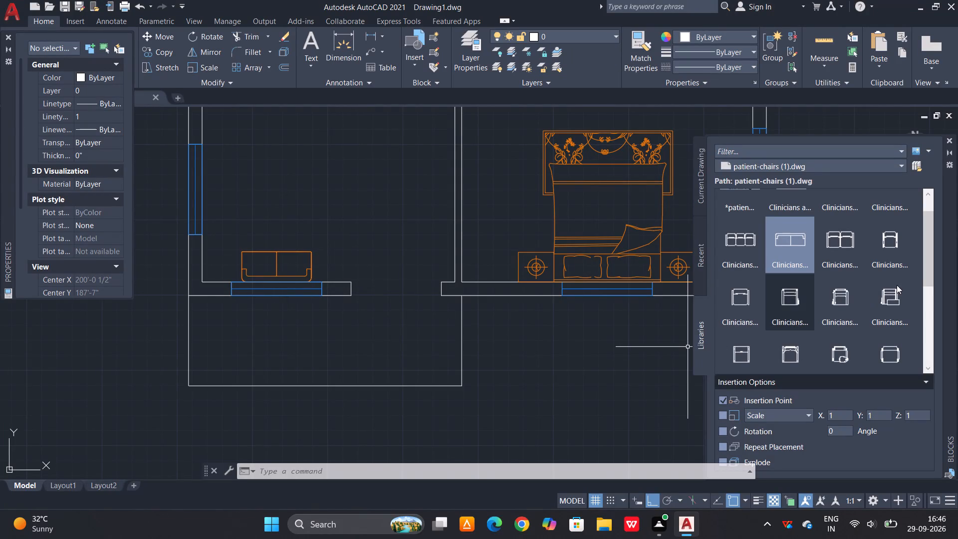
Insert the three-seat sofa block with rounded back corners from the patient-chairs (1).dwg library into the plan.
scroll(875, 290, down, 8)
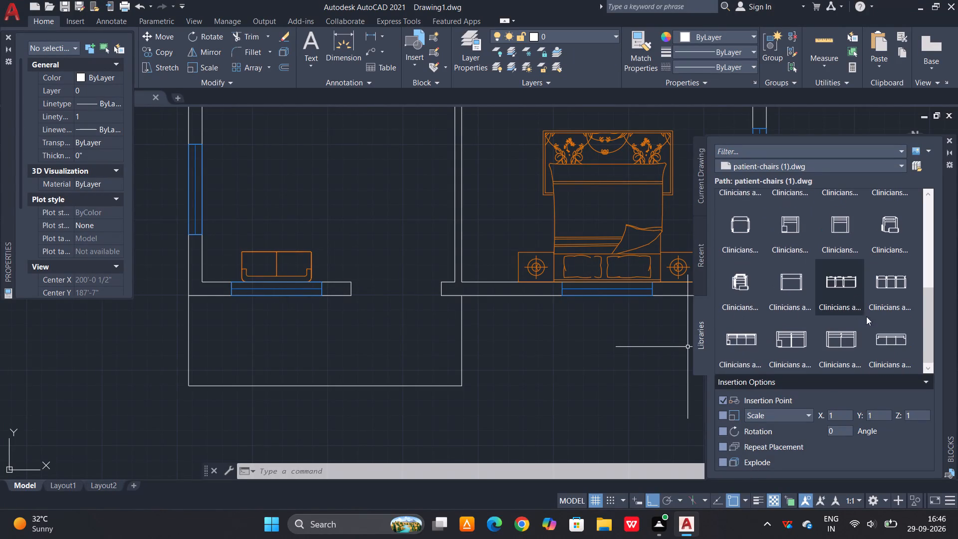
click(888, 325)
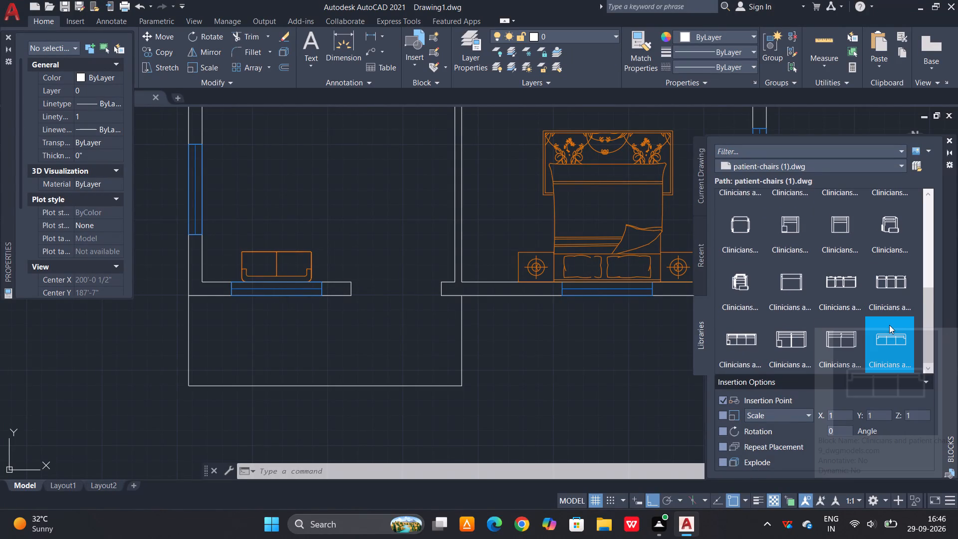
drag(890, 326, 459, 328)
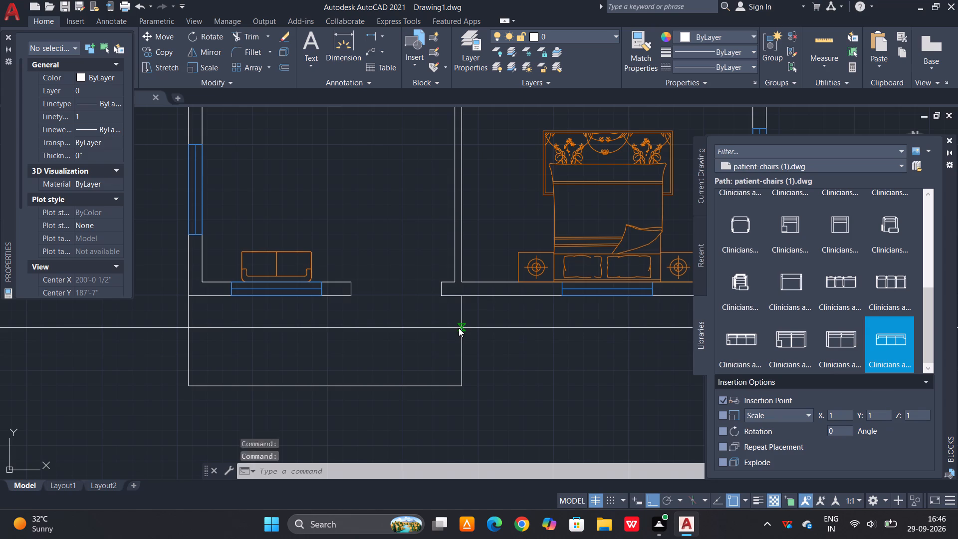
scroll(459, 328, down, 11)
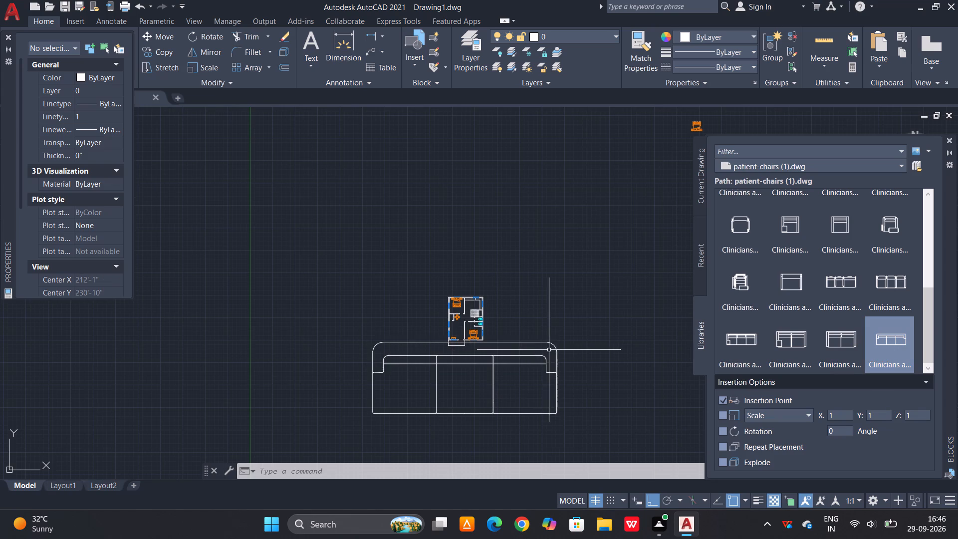
Delete the newly inserted oversized sofa together with the stray bed block lying far outside the floor plan.
click(554, 347)
scroll(599, 234, down, 2)
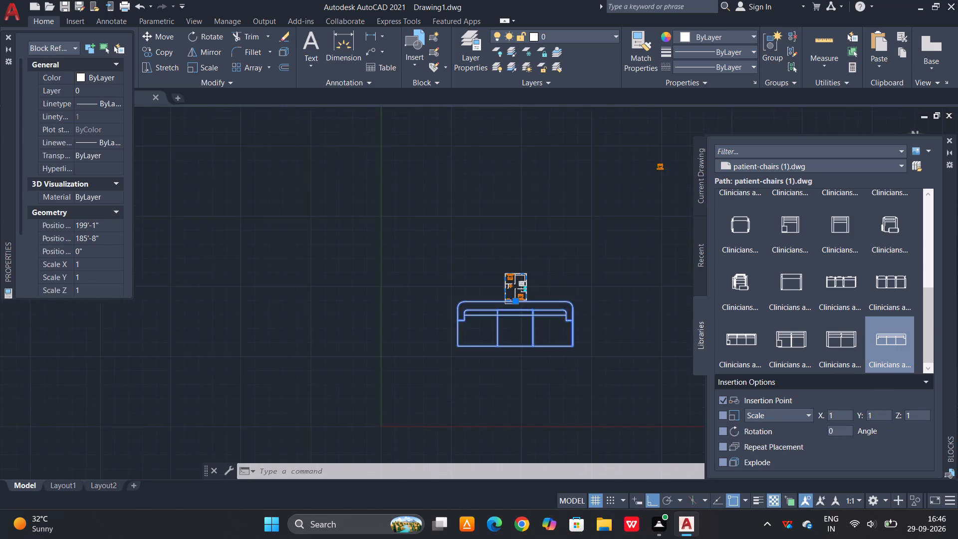
scroll(651, 198, up, 5)
drag(571, 124, 561, 128)
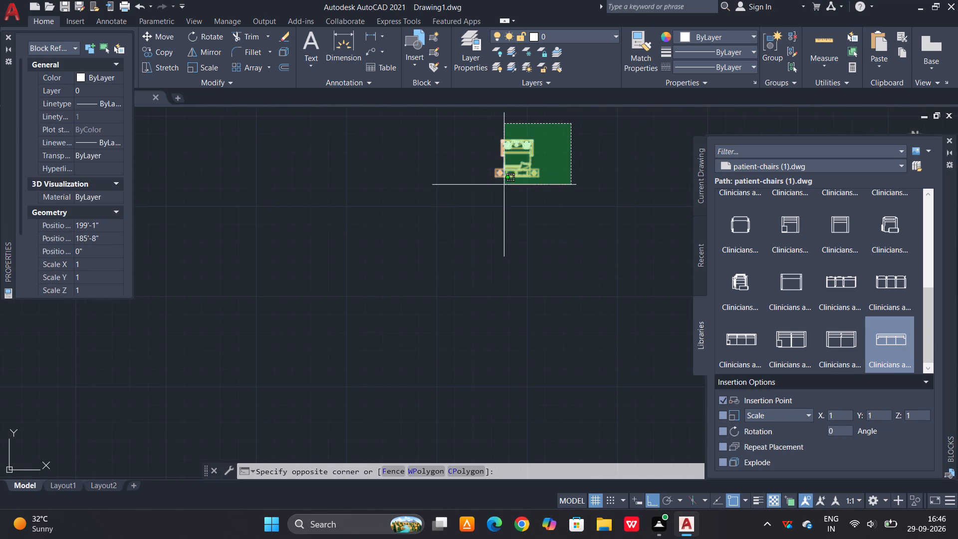
click(479, 210)
key(Delete)
Insert the three-seat sofa block with rounded back corners from the patient-chairs (1).dwg library beside the floor plan.
scroll(485, 212, down, 3)
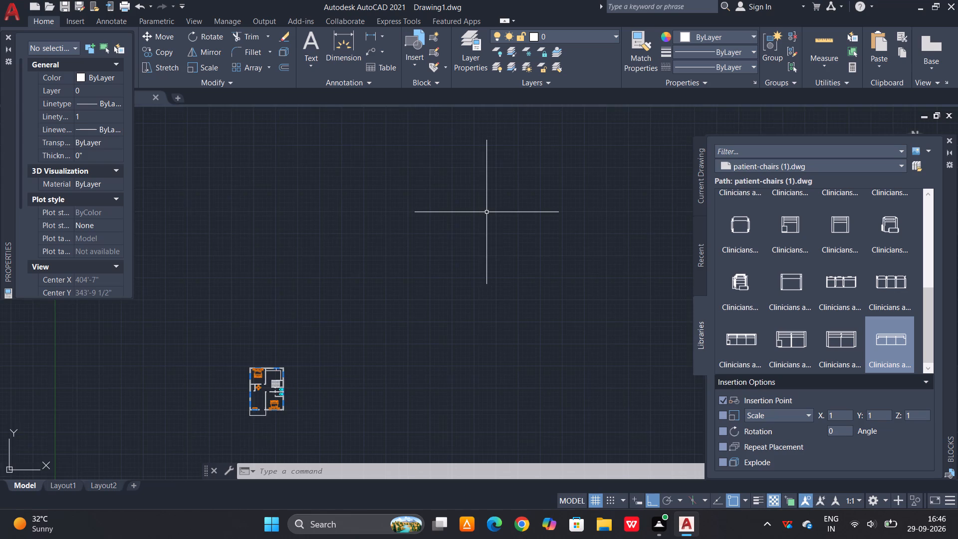
scroll(486, 212, down, 2)
scroll(418, 269, up, 2)
scroll(362, 328, up, 1)
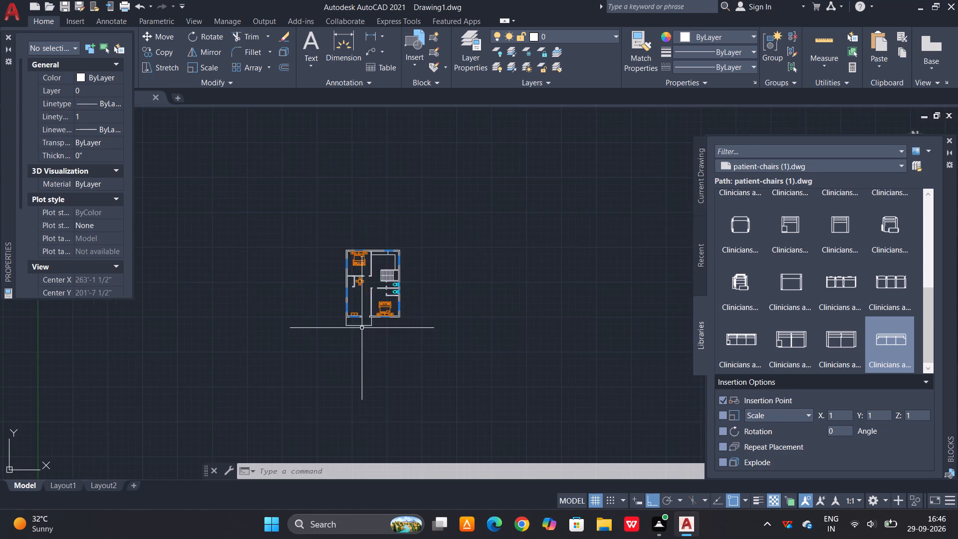
scroll(362, 328, up, 1)
scroll(399, 277, down, 3)
scroll(413, 264, up, 3)
scroll(332, 333, up, 1)
scroll(336, 330, down, 1)
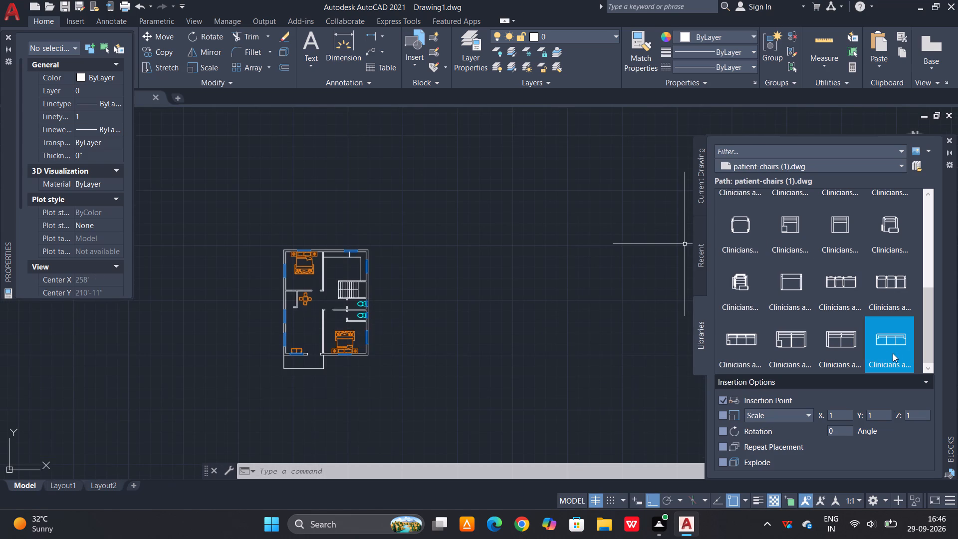
drag(890, 351, 607, 358)
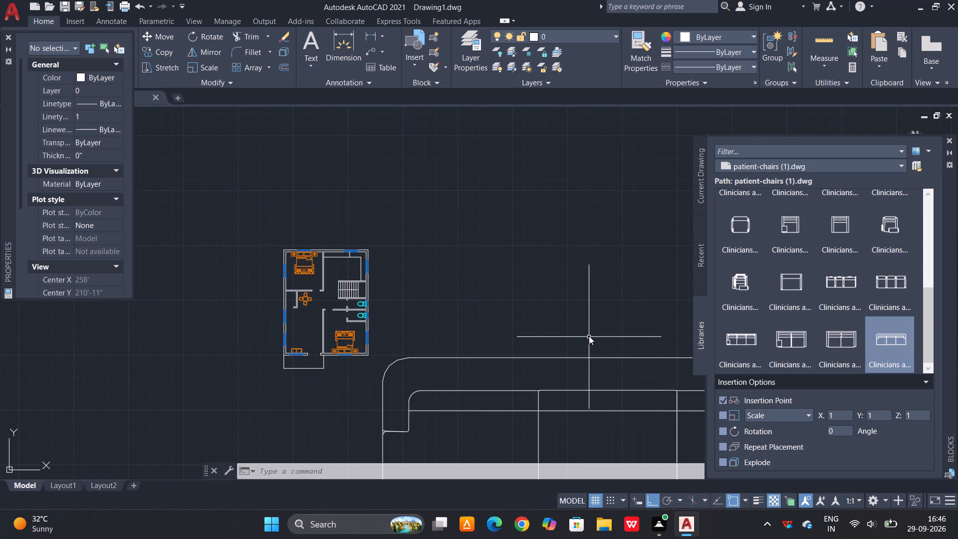
scroll(585, 328, down, 3)
scroll(540, 346, down, 3)
scroll(592, 355, up, 2)
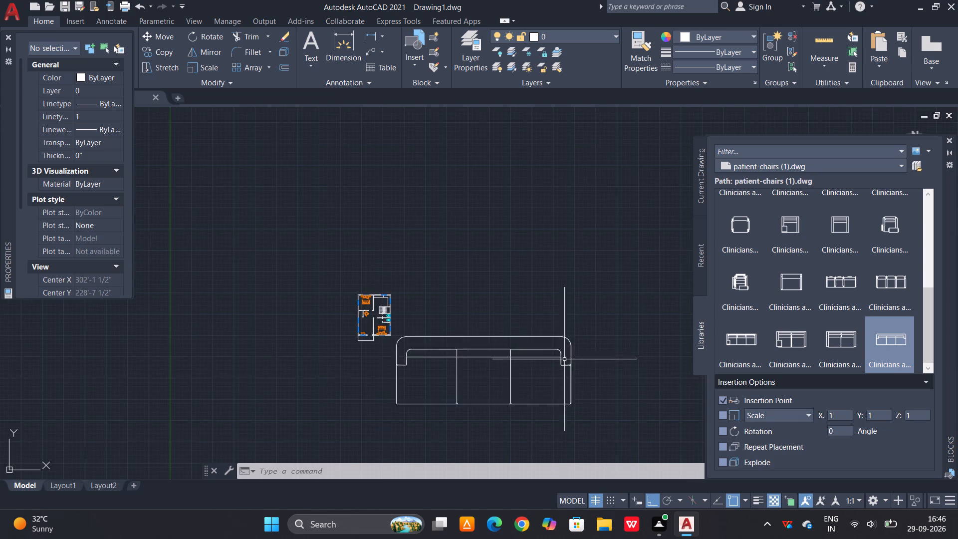
Scale the inserted sofa by a factor of 0.1 from its upper-right corner.
click(571, 344)
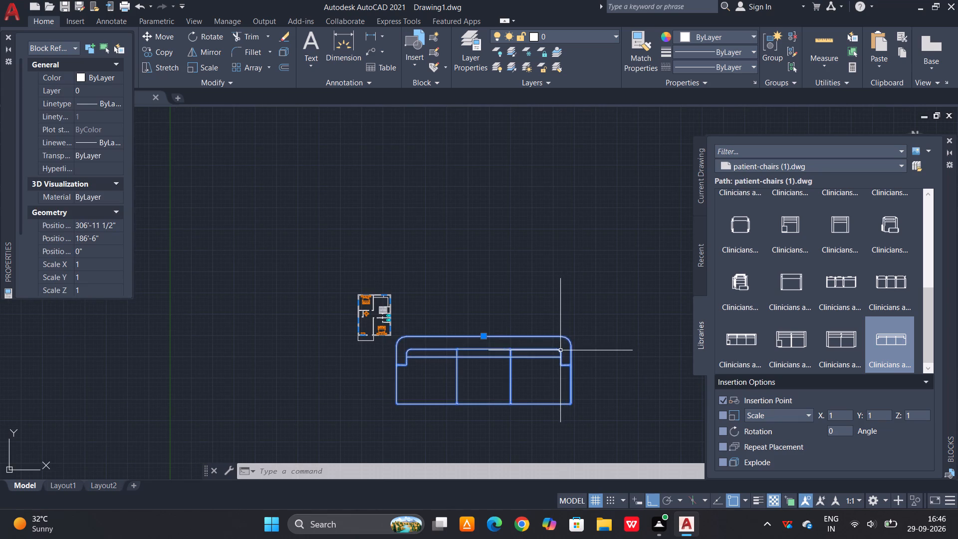
text(sc)
key(space)
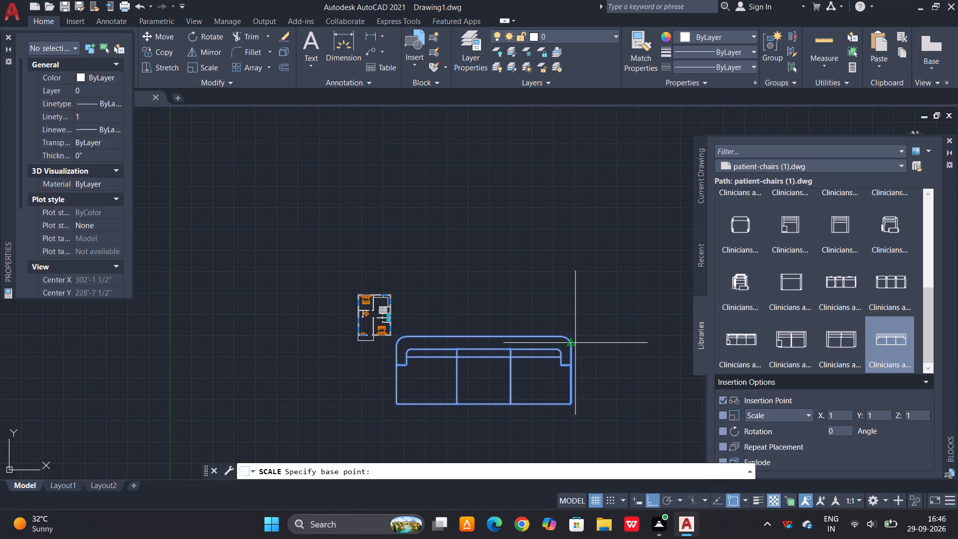
click(571, 340)
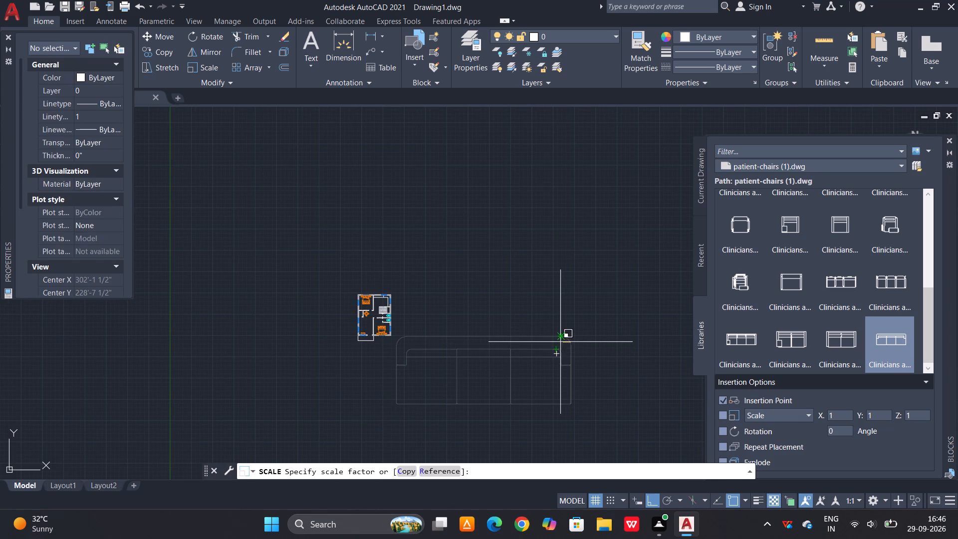
click(560, 342)
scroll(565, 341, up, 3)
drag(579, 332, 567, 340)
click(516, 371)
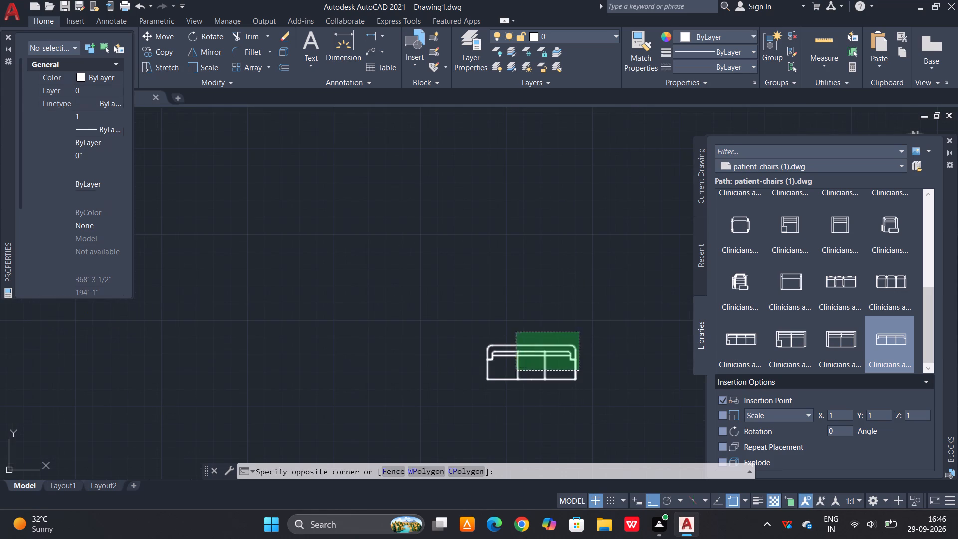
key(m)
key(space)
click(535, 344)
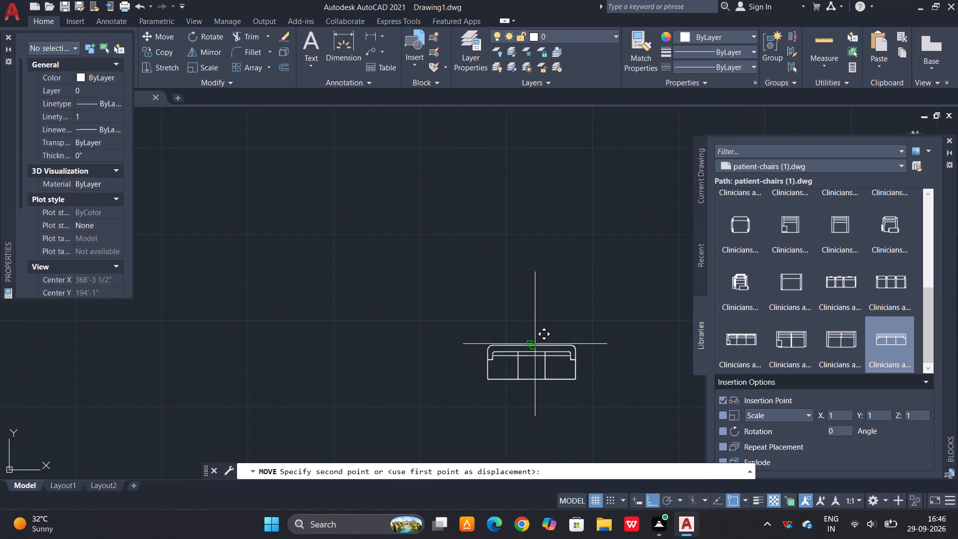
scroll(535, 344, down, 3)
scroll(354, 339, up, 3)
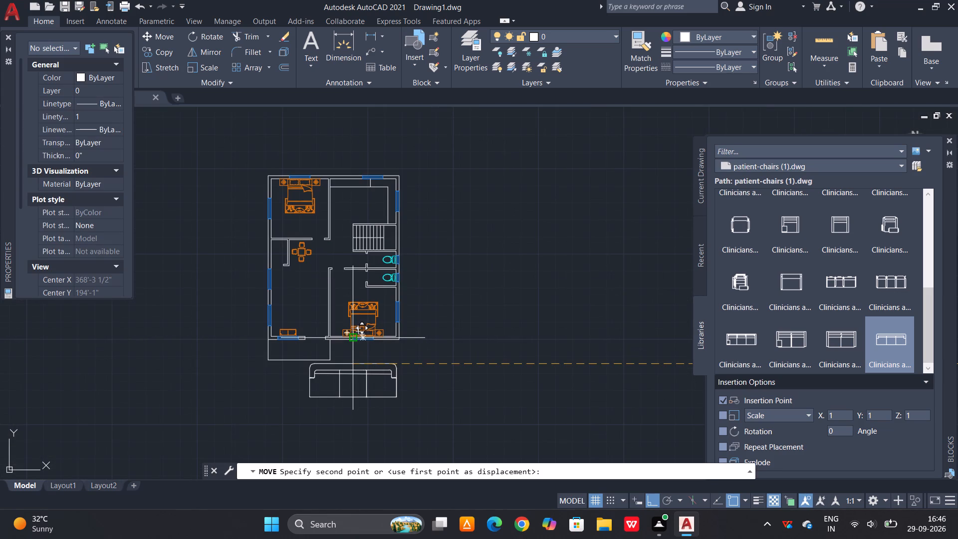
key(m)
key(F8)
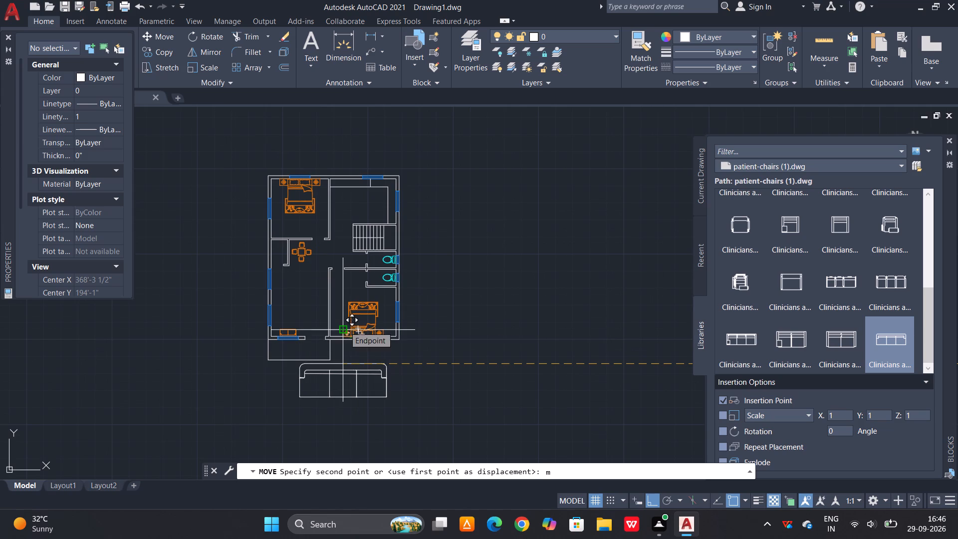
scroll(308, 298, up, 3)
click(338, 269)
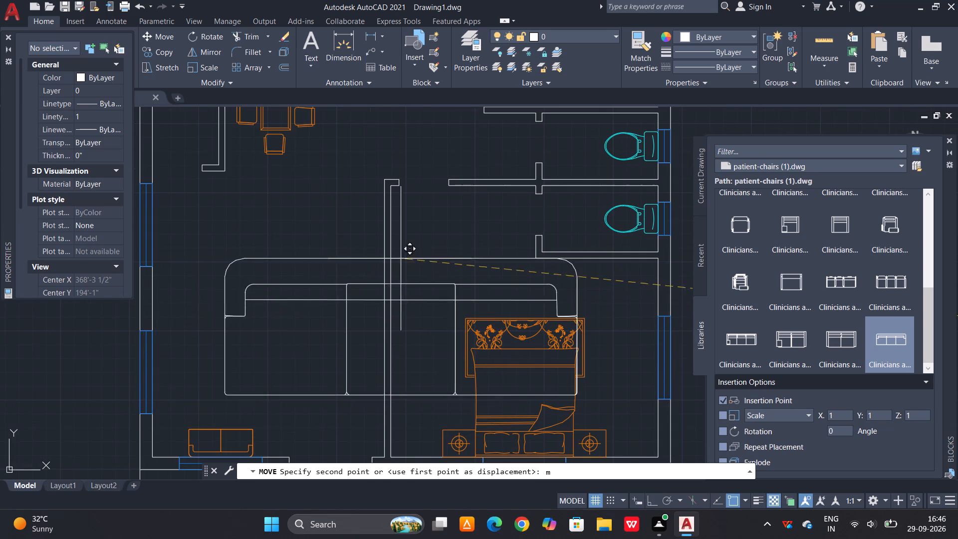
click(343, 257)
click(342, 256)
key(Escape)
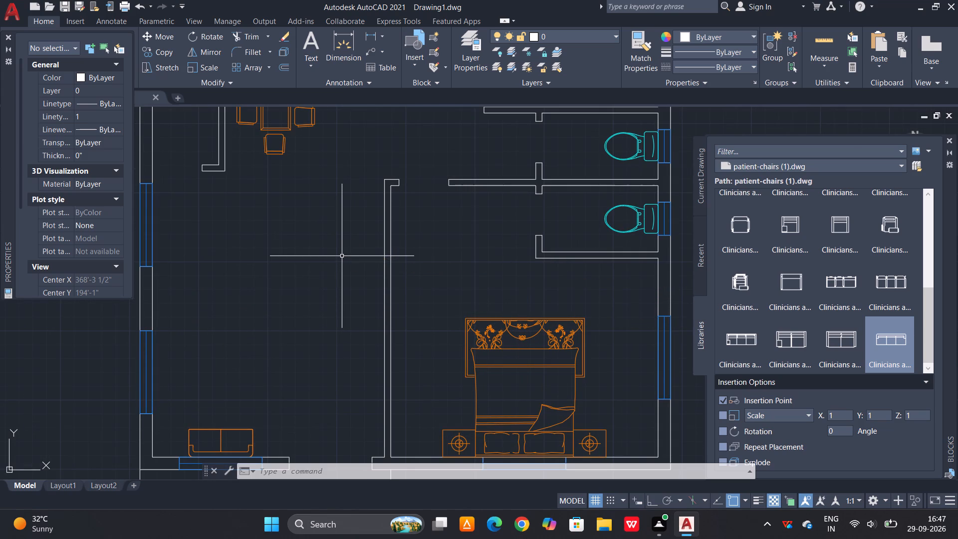
Move the three-seat sofa next to the living room so it overlaps the room's outer window wall.
scroll(335, 269, down, 6)
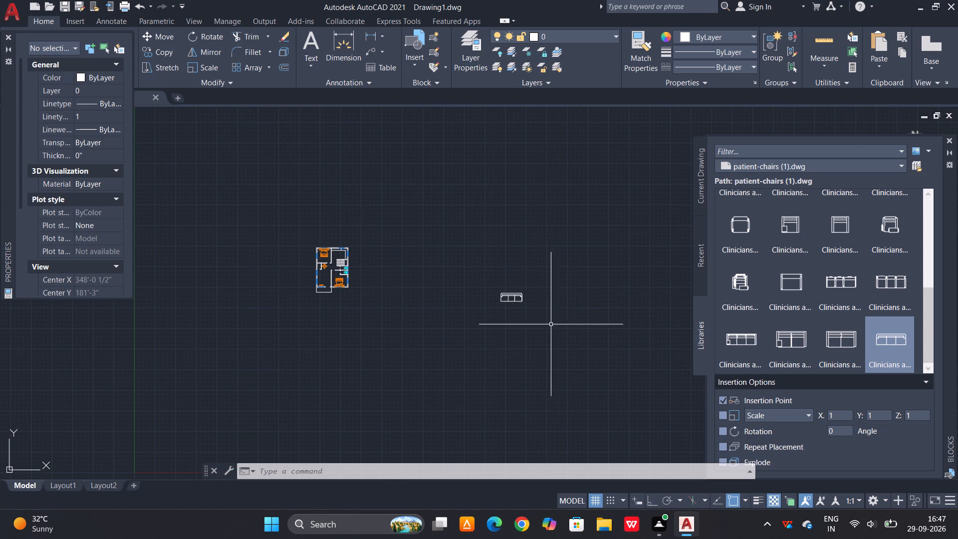
click(517, 302)
text(m)
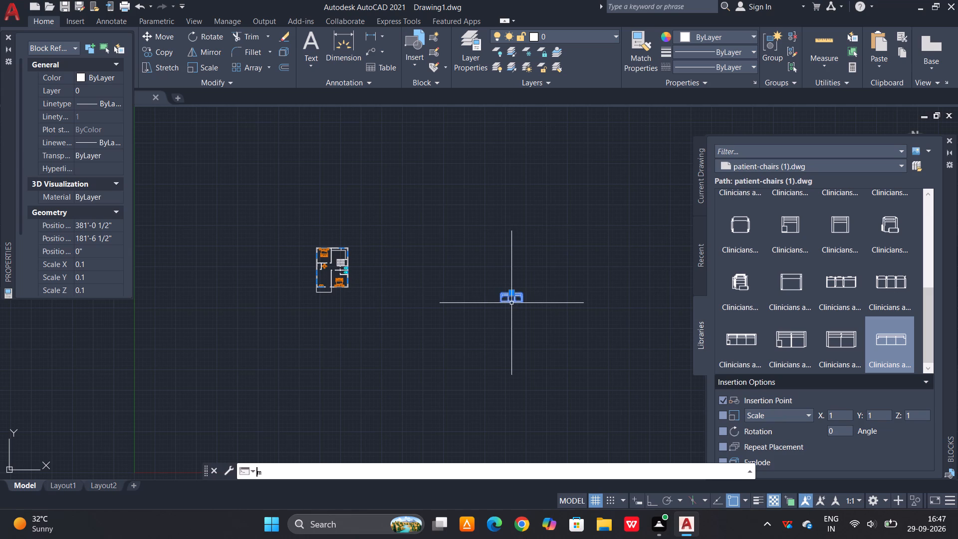
key(space)
click(510, 302)
scroll(298, 270, up, 3)
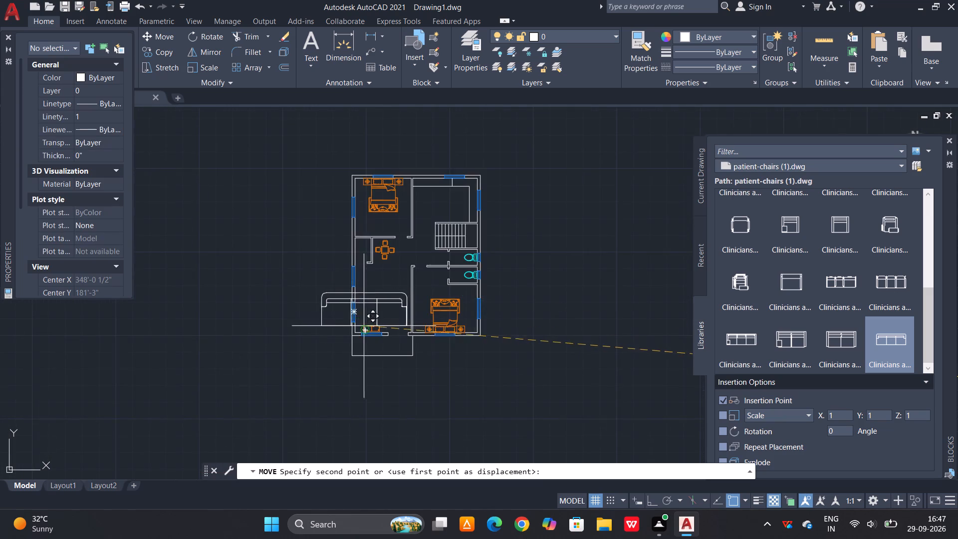
scroll(373, 326, up, 2)
click(351, 309)
key(Escape)
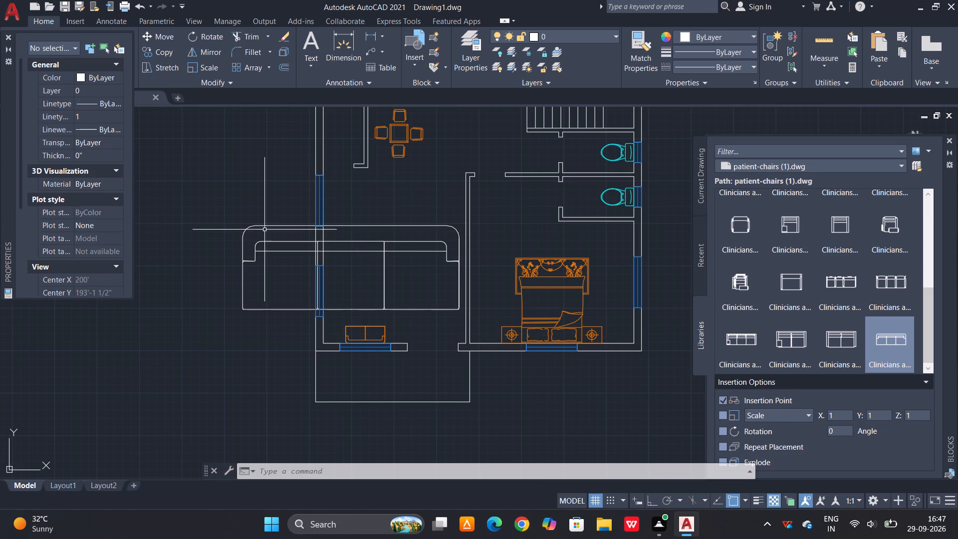
Scale the three-seat sofa down further from its upper-left corner to a size in proportion with the two-seat sofa.
click(264, 230)
click(220, 255)
text(sc)
key(space)
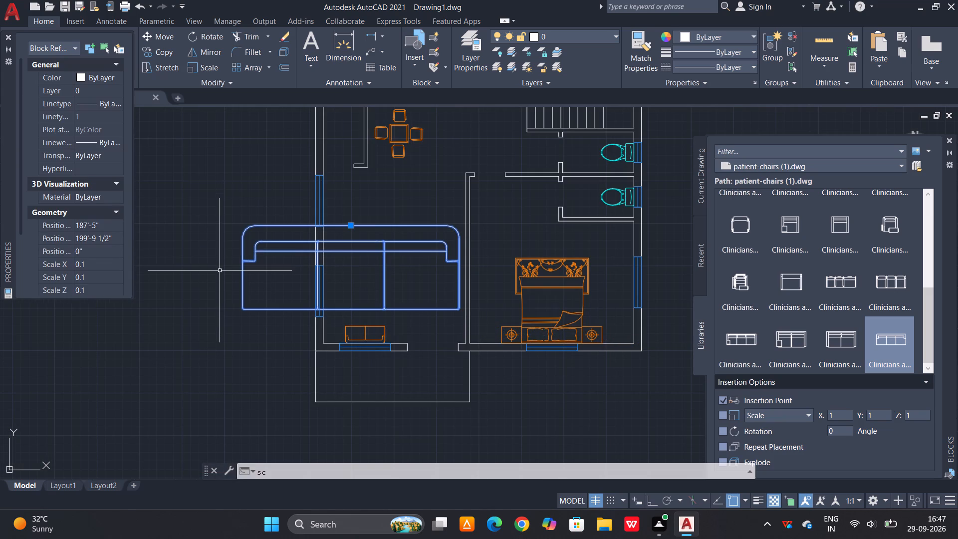
click(243, 230)
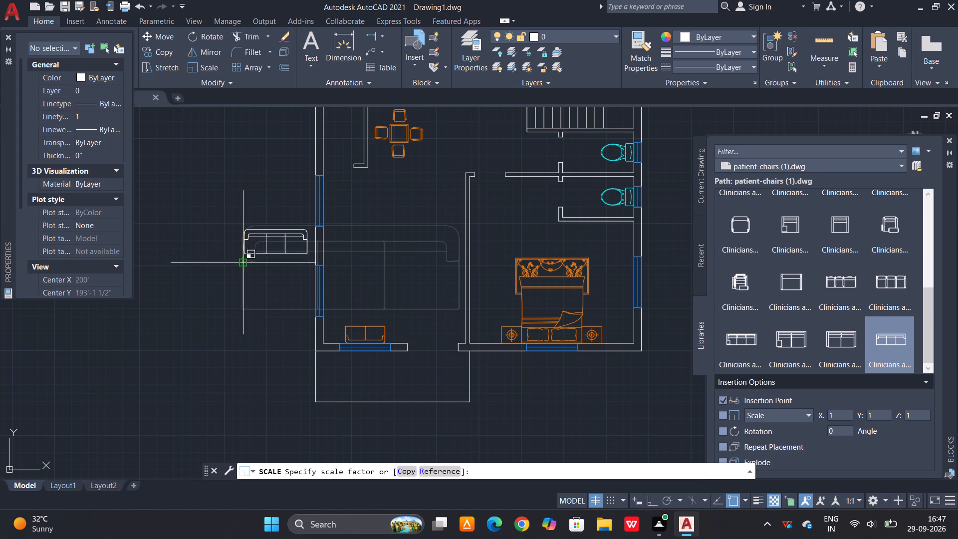
click(237, 262)
Rotate the three-seat sofa 90° counterclockwise with ortho on, so its seats face the living room.
scroll(264, 249, up, 2)
drag(349, 163, 320, 198)
click(234, 282)
text(ro)
key(space)
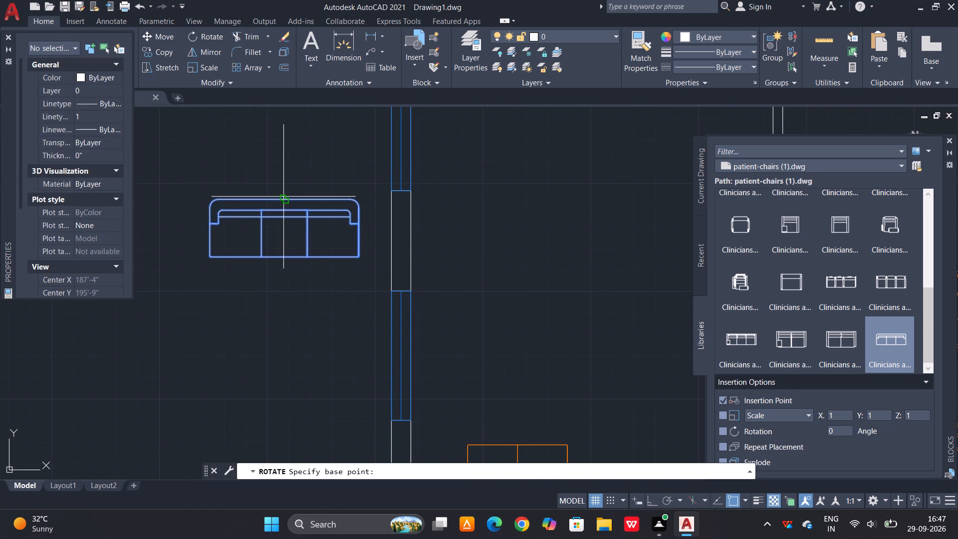
click(283, 197)
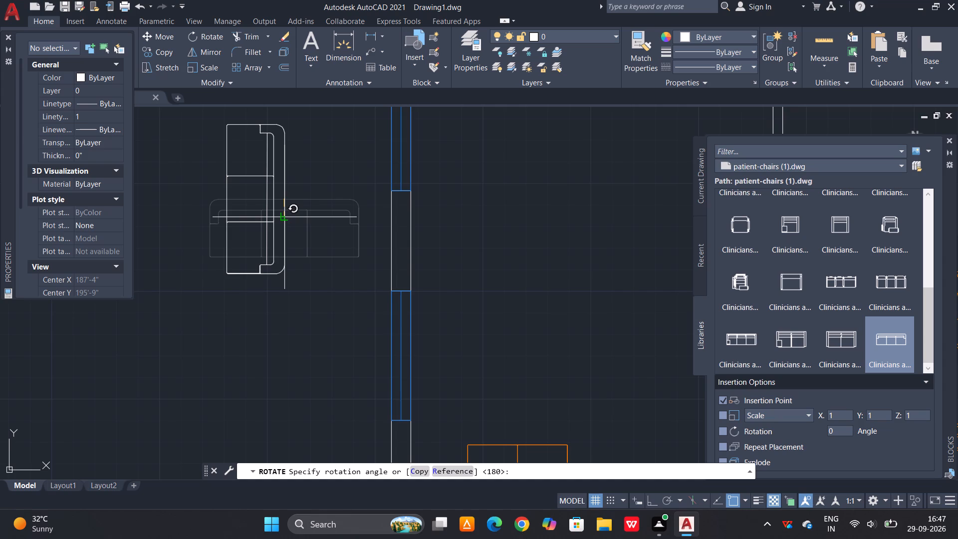
key(F8)
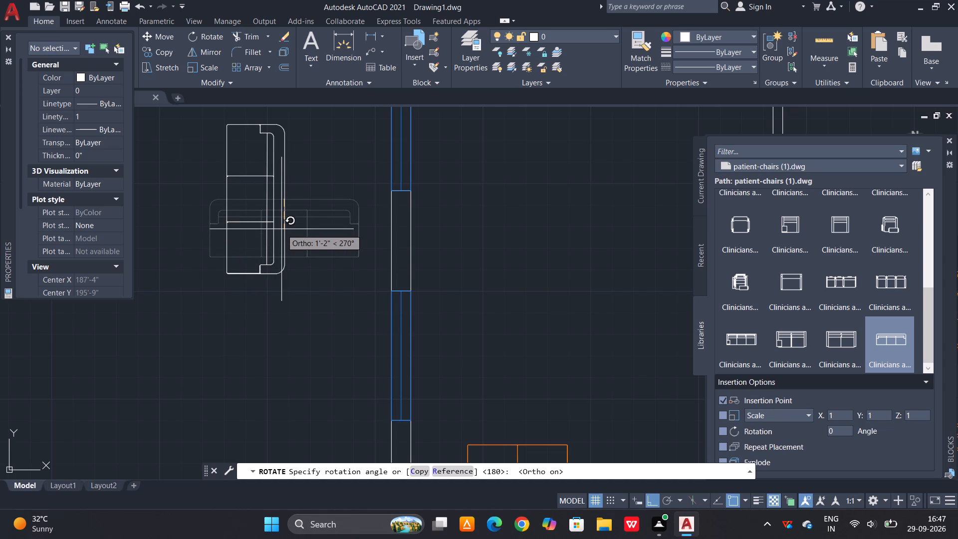
click(272, 149)
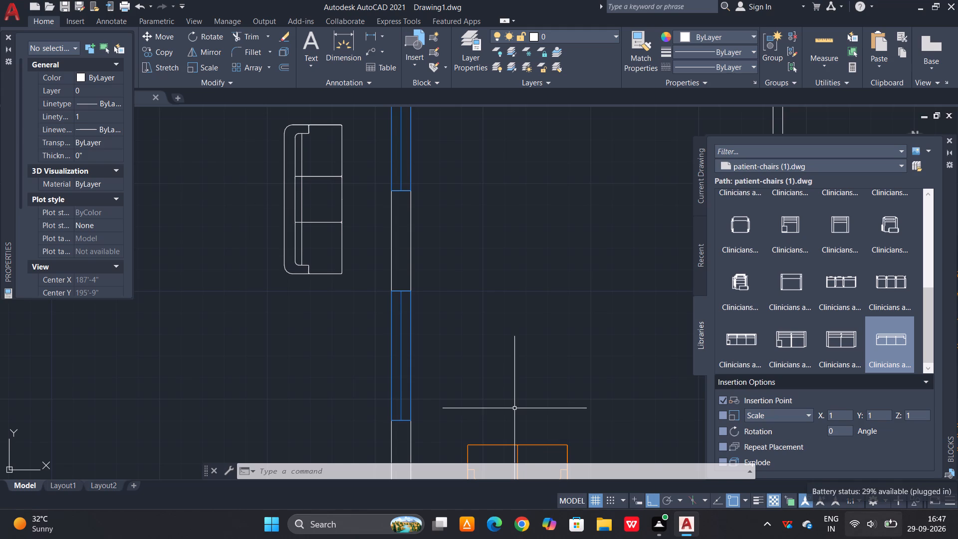
Match the three-seat sofa's properties to those of the orange two-seat sofa by the living room window.
scroll(903, 494, down, 2)
scroll(957, 416, down, 3)
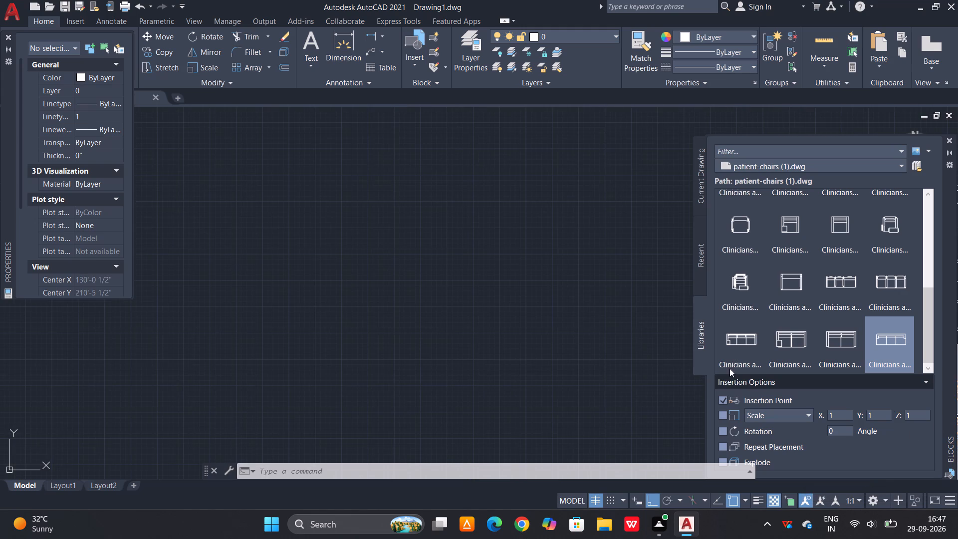
scroll(496, 229, down, 2)
scroll(663, 283, up, 2)
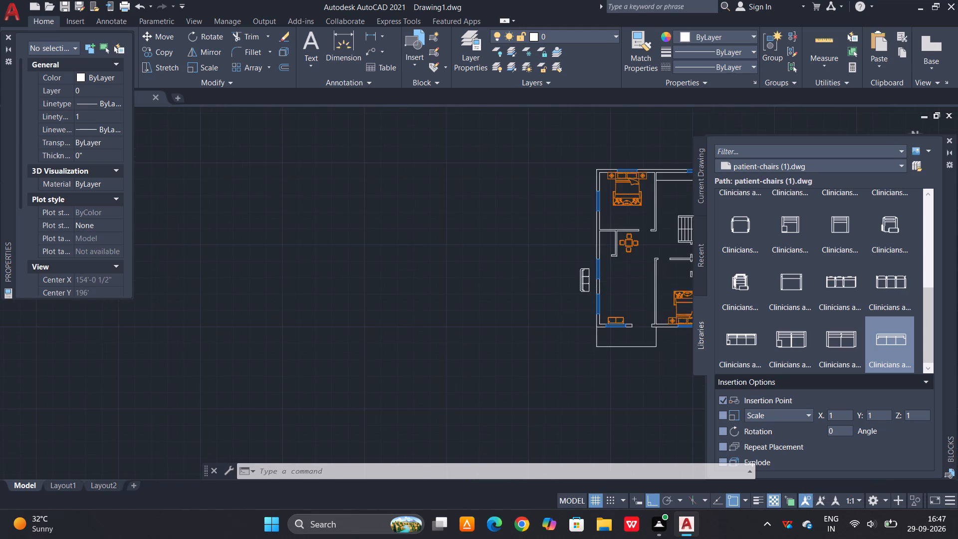
scroll(659, 299, up, 1)
text(ma)
key(space)
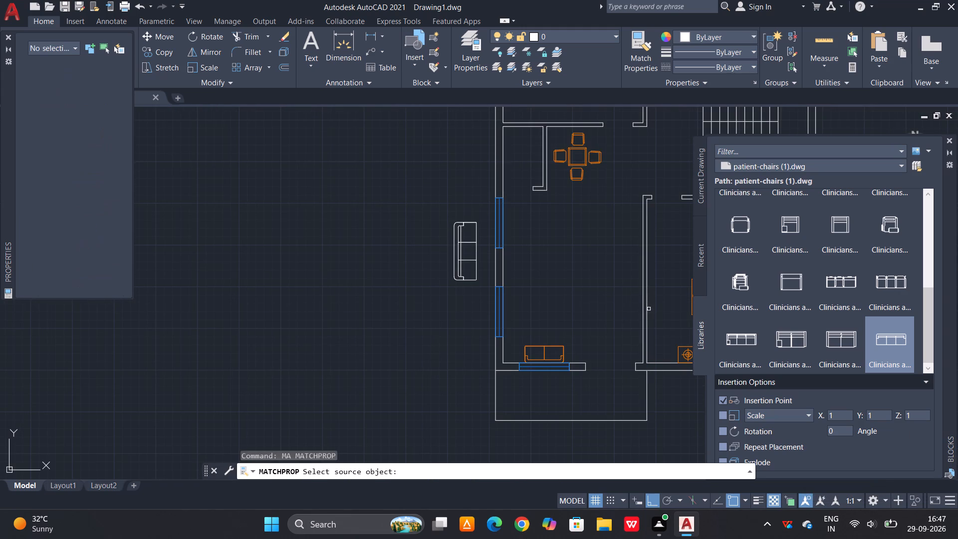
click(559, 344)
click(466, 271)
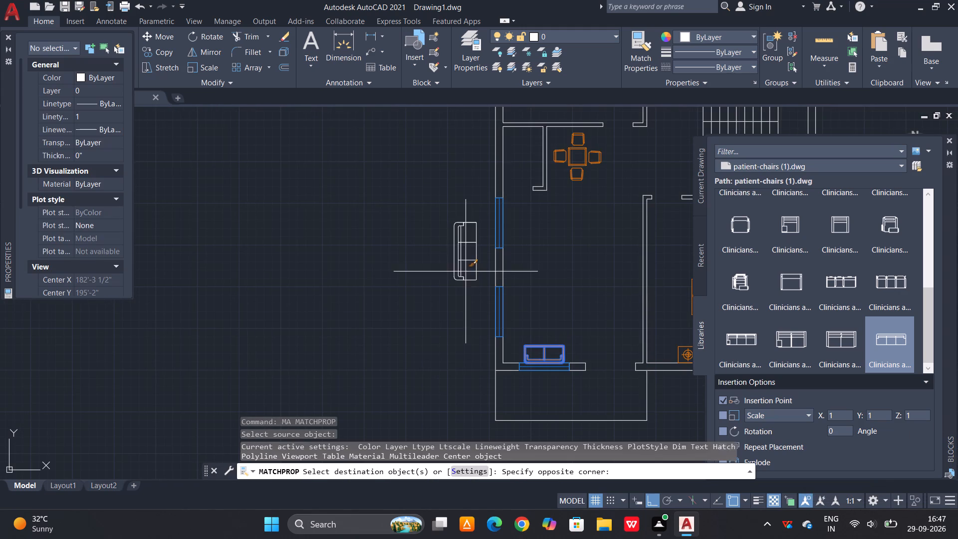
click(433, 289)
scroll(486, 262, up, 1)
key(Escape)
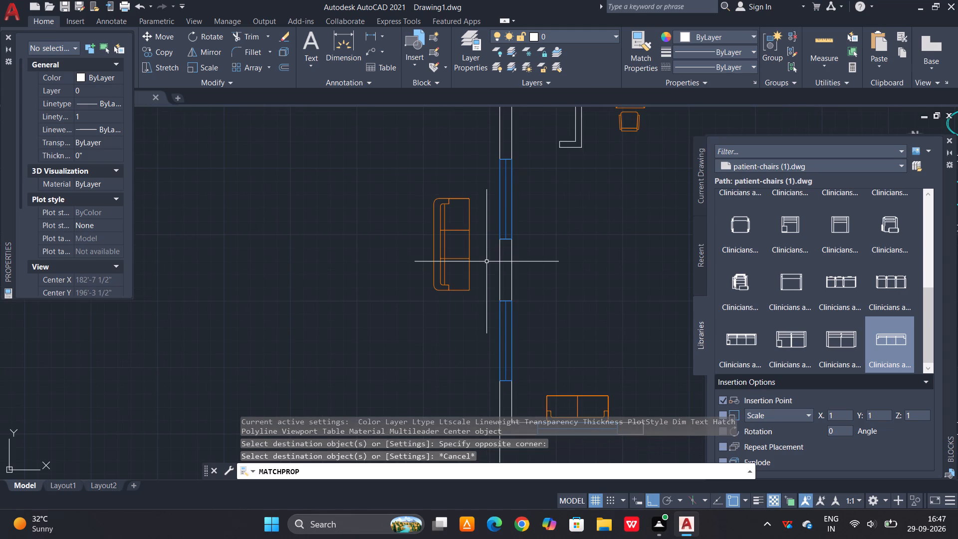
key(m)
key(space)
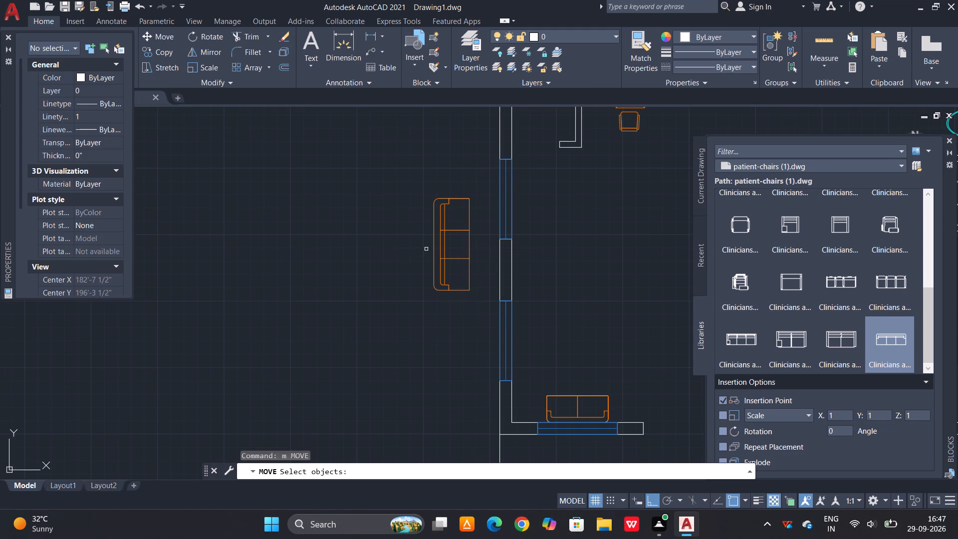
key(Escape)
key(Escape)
Move the three-seat sofa by the midpoint of its back to the midpoint of the lower side window's inner edge in the living room.
text(m)
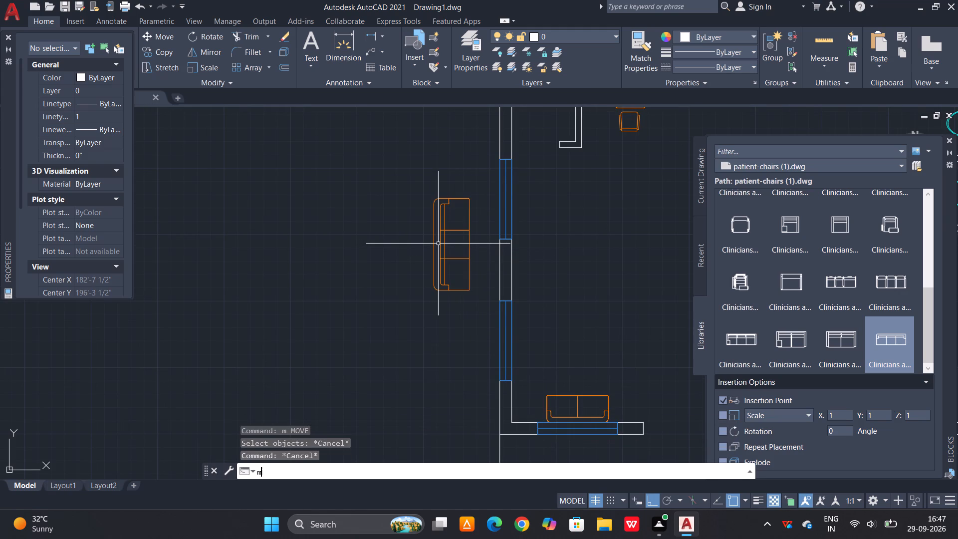
key(space)
click(434, 246)
key(space)
click(434, 243)
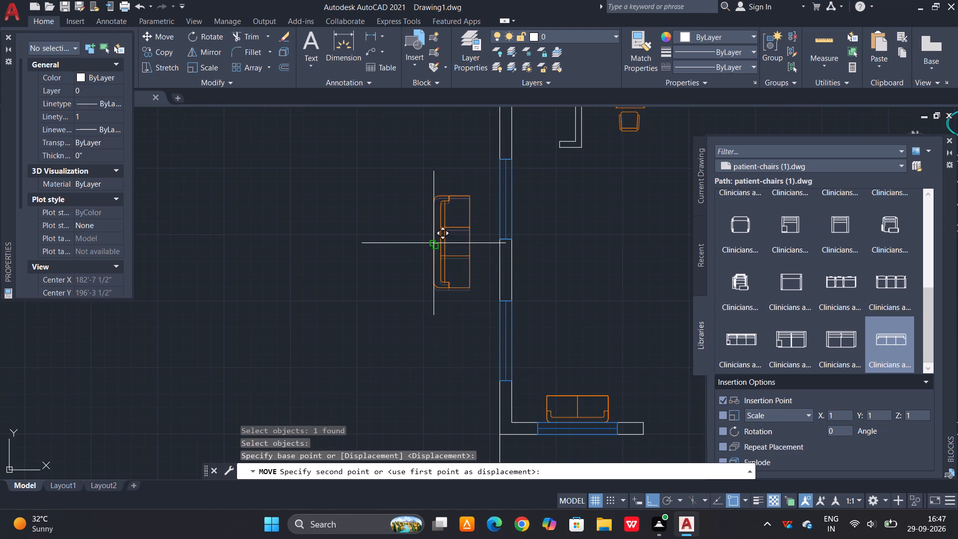
click(512, 342)
scroll(532, 365, up, 2)
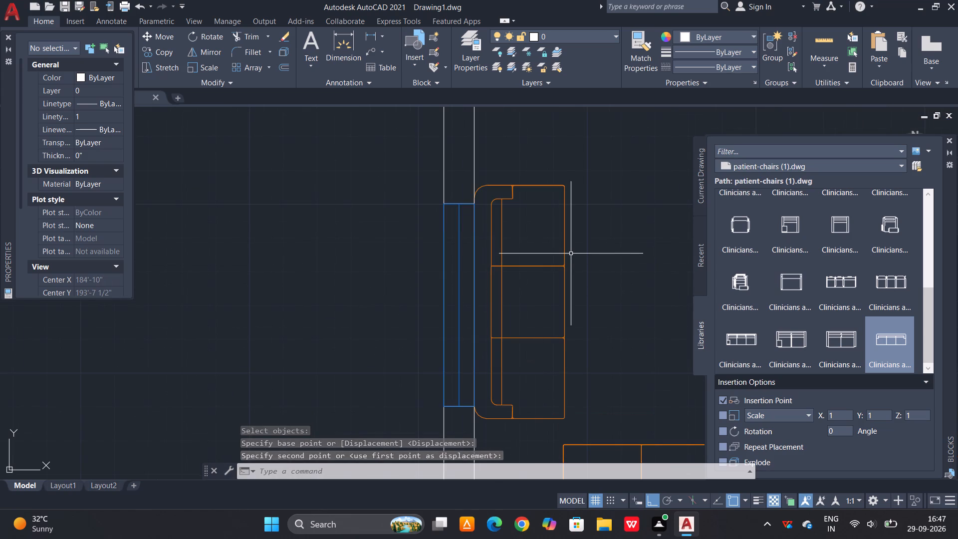
Scale the three-seat sofa down slightly from the midpoint of its back, making it slightly shorter than the side window.
scroll(571, 253, down, 3)
click(569, 249)
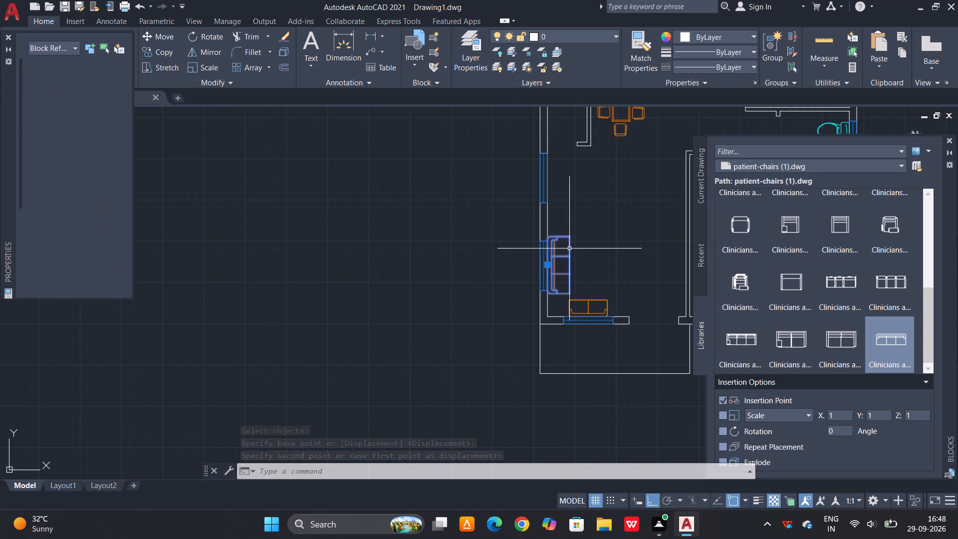
scroll(581, 278, up, 2)
text(sc)
key(space)
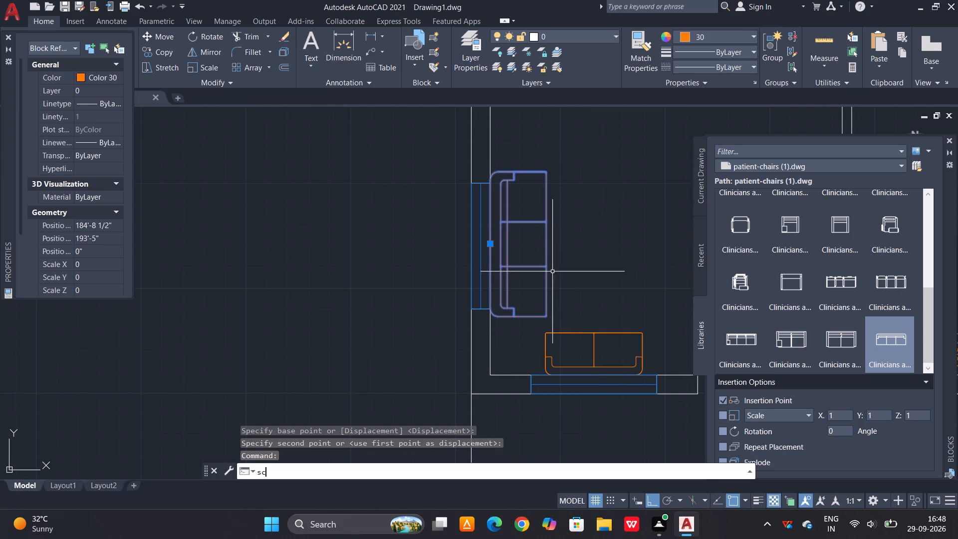
click(490, 245)
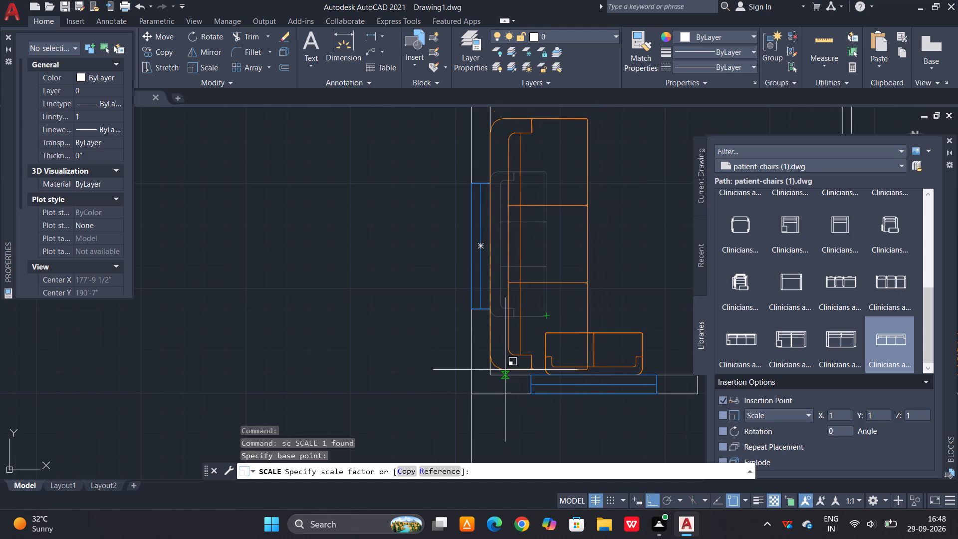
scroll(505, 364, down, 1)
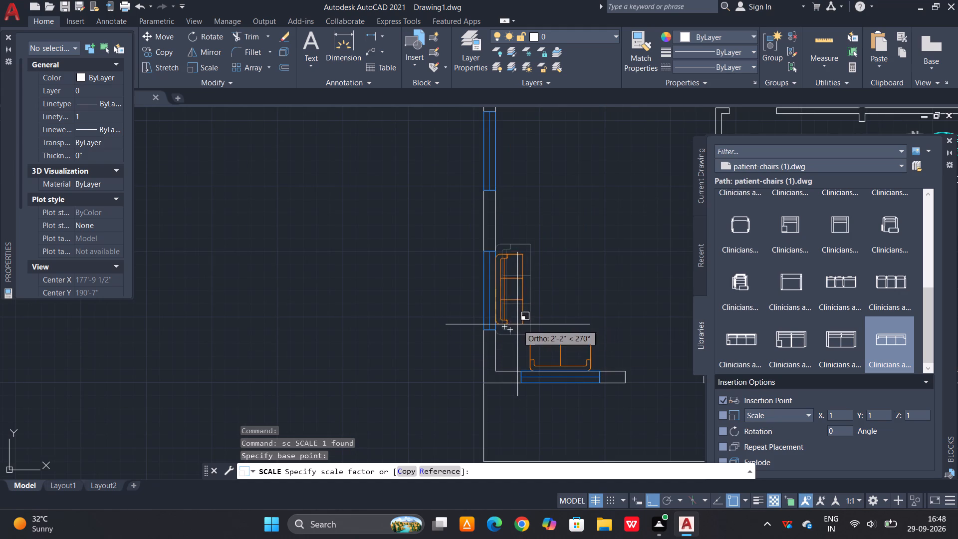
scroll(516, 324, up, 1)
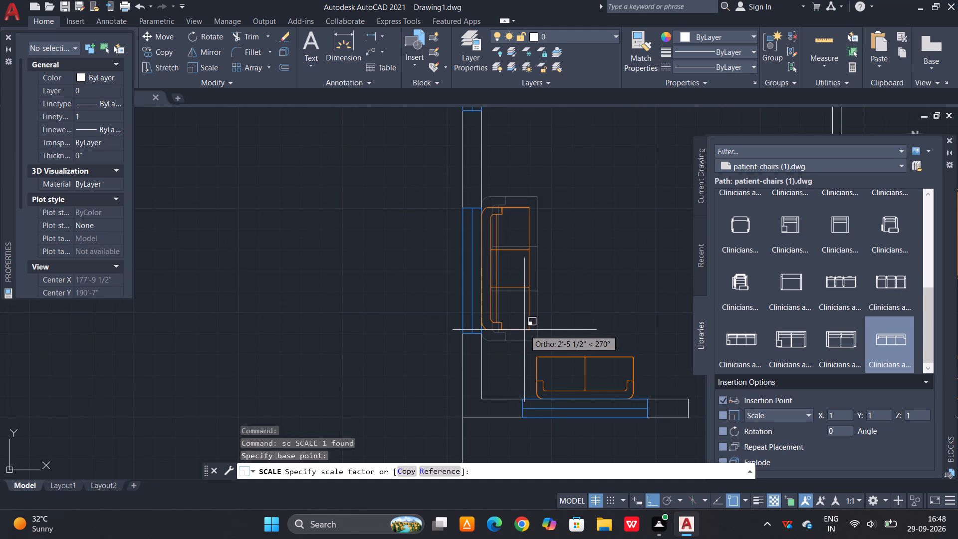
click(524, 330)
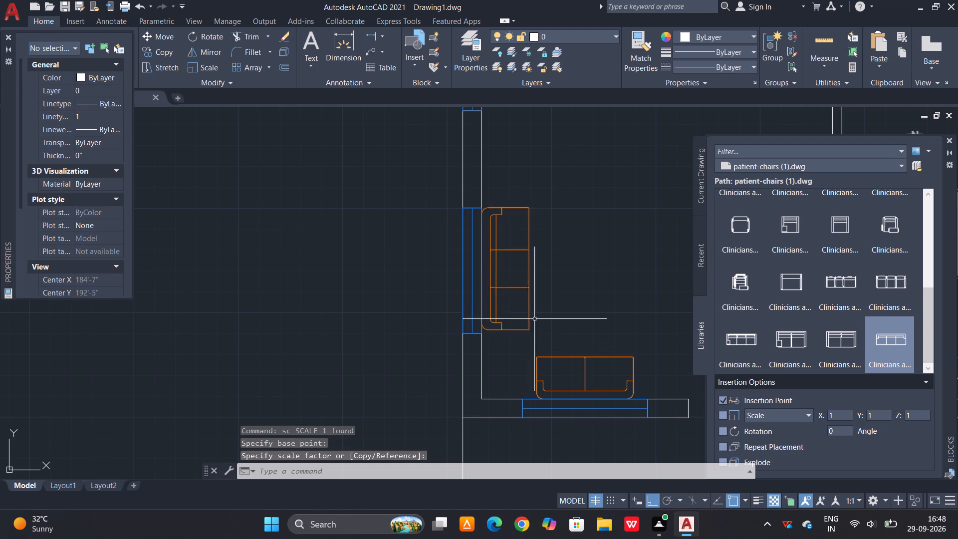
Move the three-seat sofa slightly down along the side window wall, closer to the room corner and the two-seat sofa.
drag(519, 313, 514, 316)
click(489, 337)
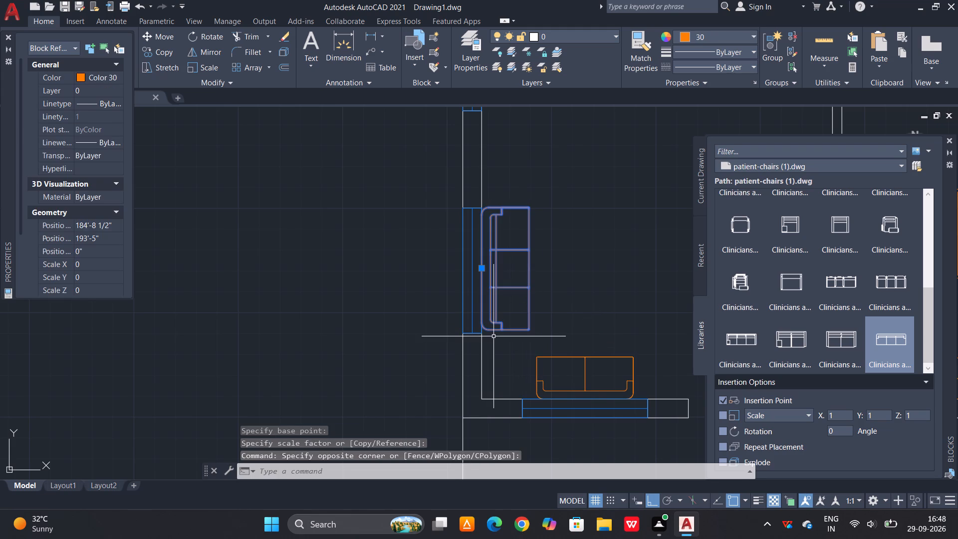
key(m)
key(space)
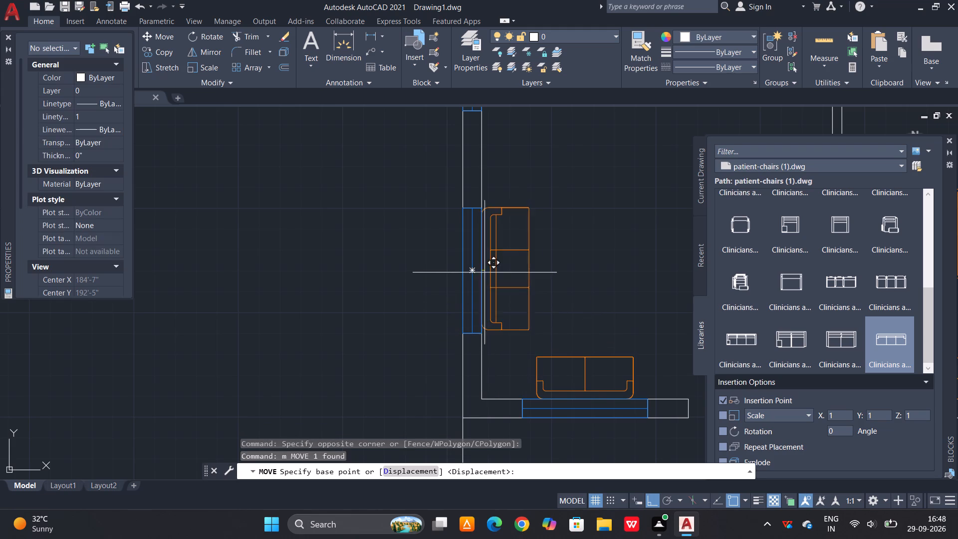
click(484, 272)
click(484, 288)
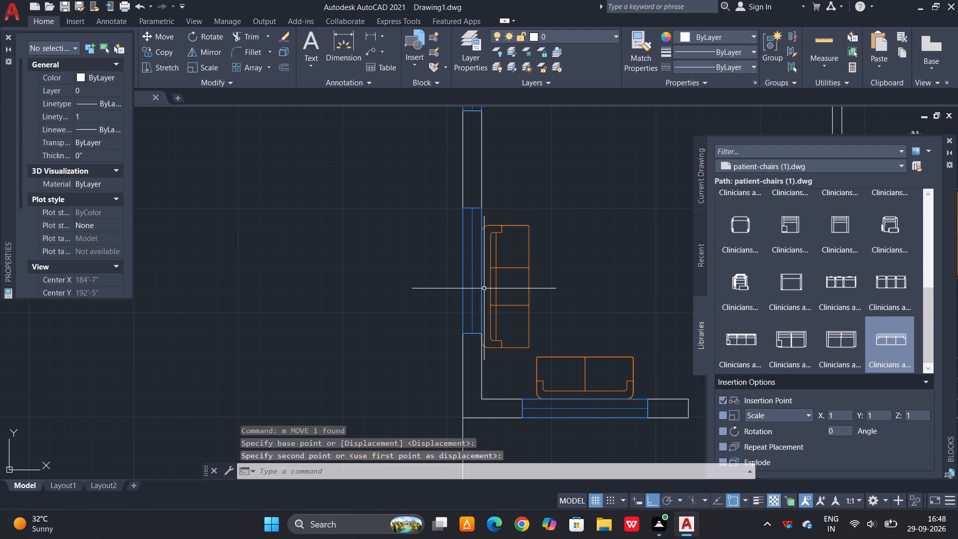
Draw a small, nearly square side-table rectangle in the living room corner between the three-seat and two-seat sofas.
scroll(507, 391, up, 1)
key(Escape)
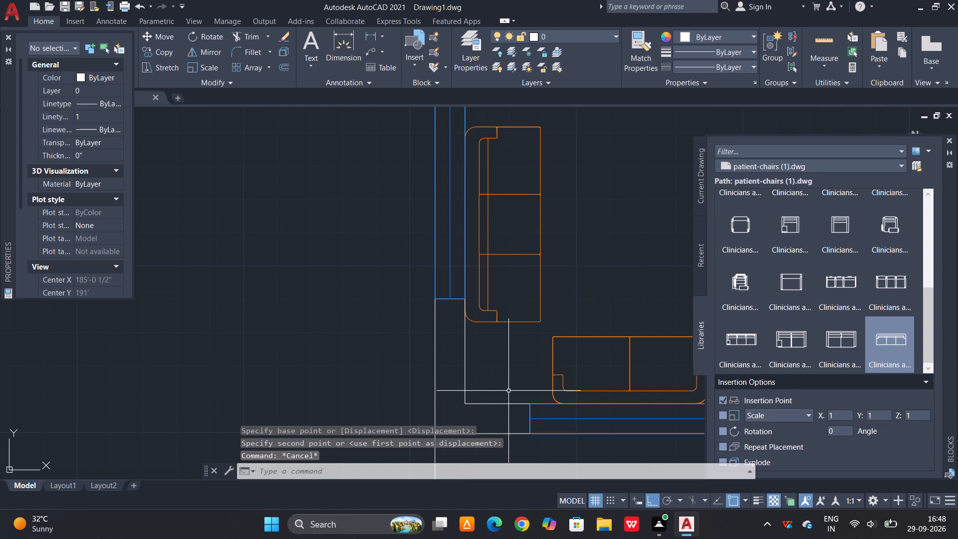
text(rec)
key(space)
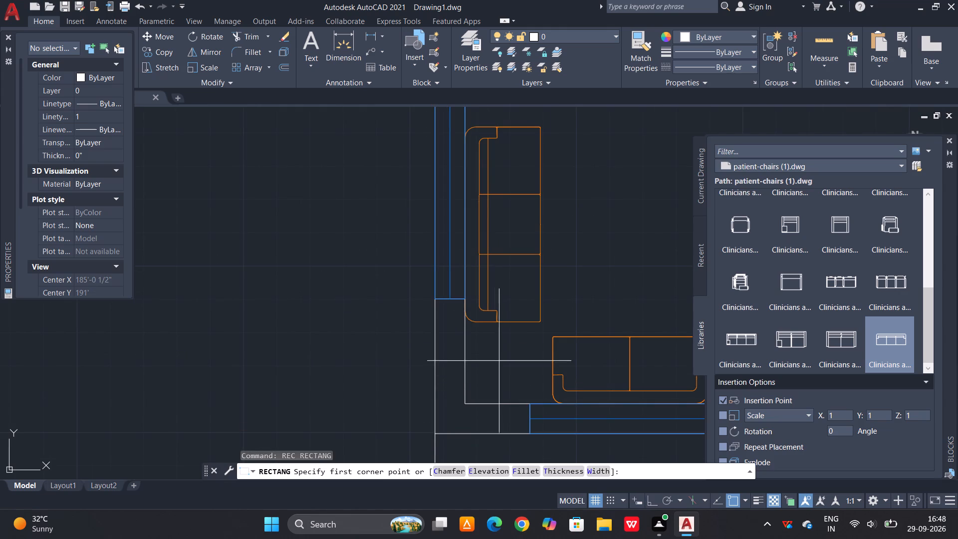
click(480, 338)
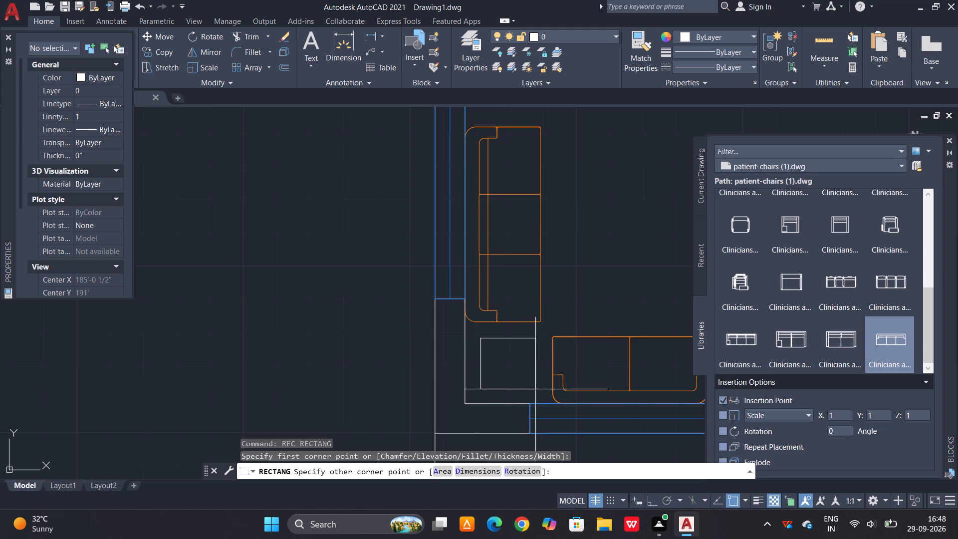
click(539, 391)
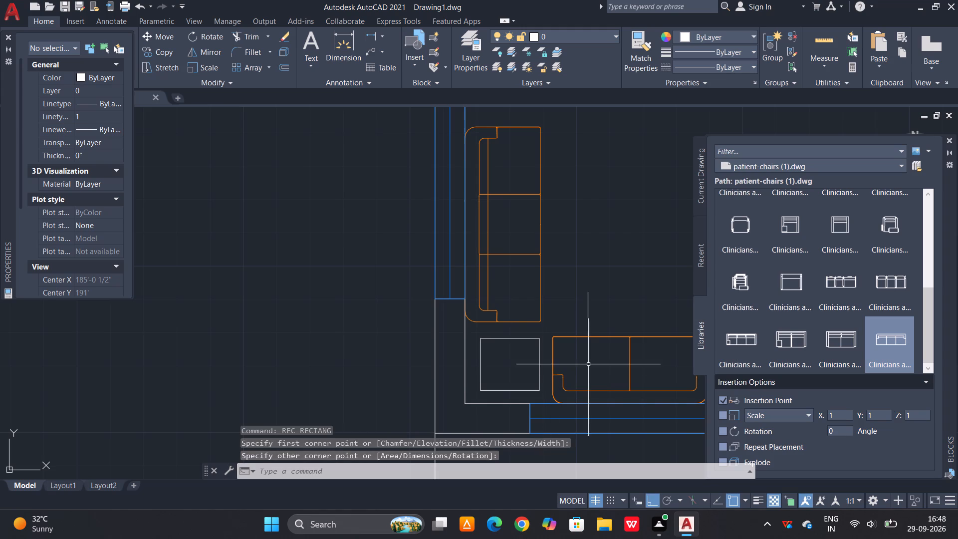
Match the corner side table's properties to those of the orange two-seat sofa.
key(m)
key(a)
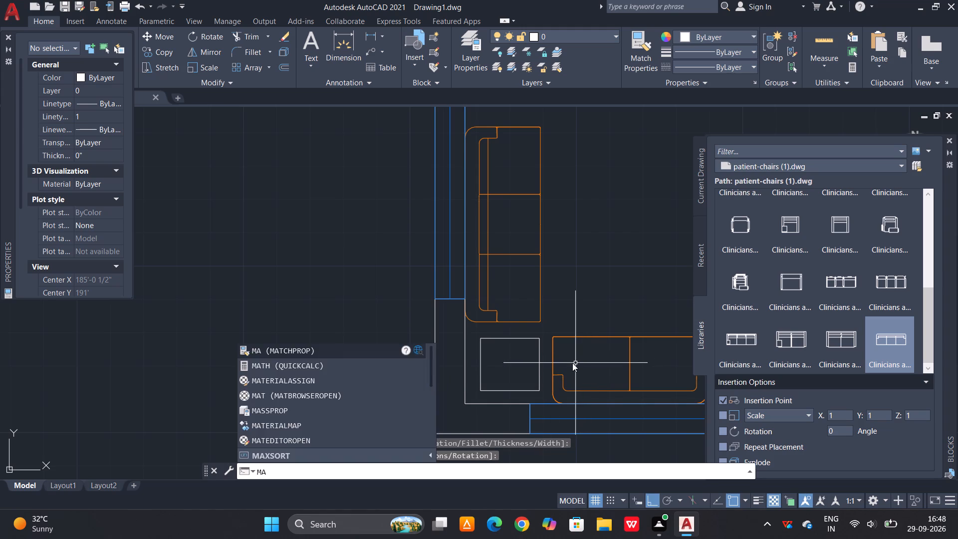
key(space)
click(574, 338)
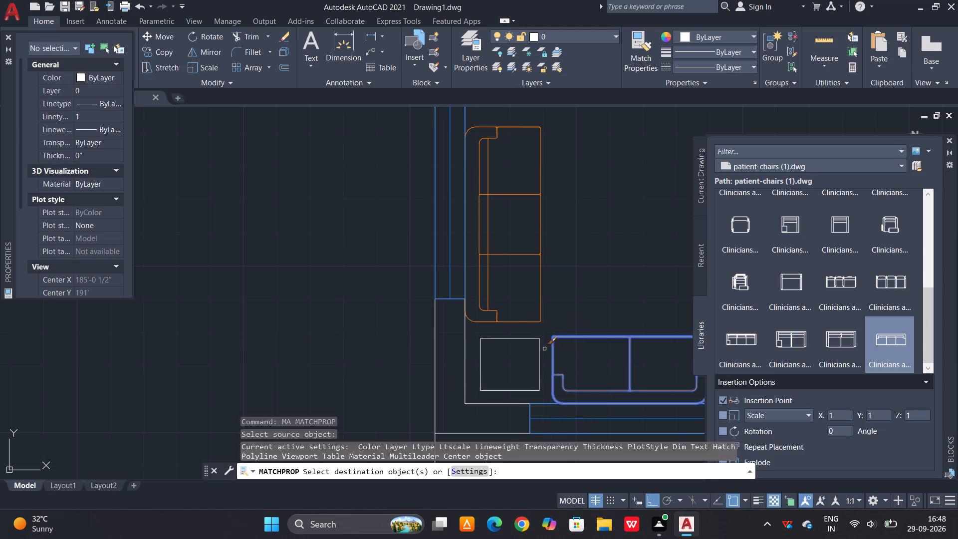
click(538, 351)
scroll(477, 374, down, 1)
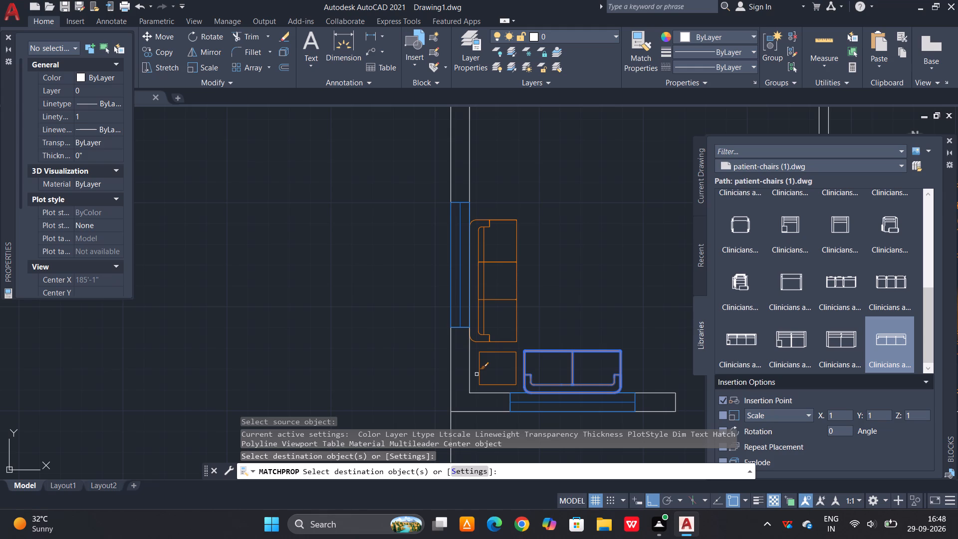
key(Escape)
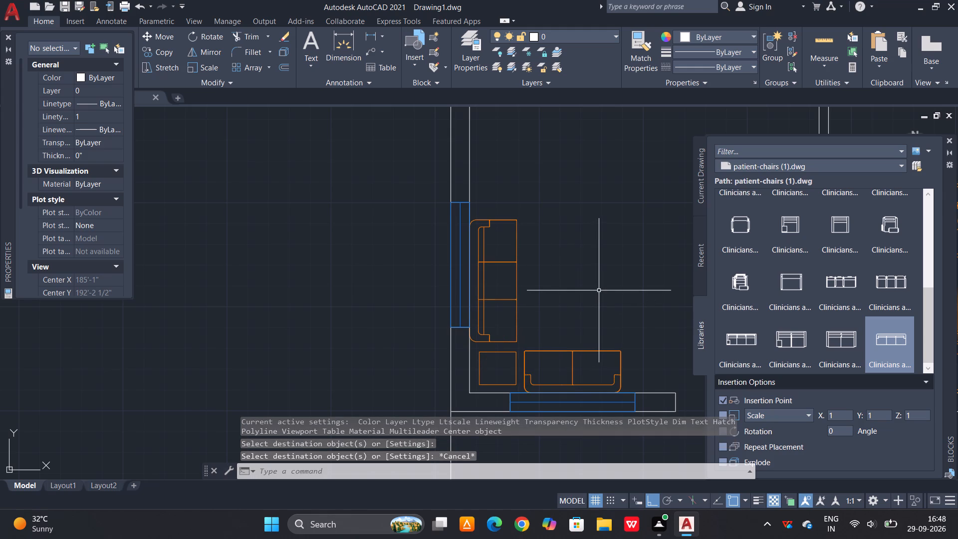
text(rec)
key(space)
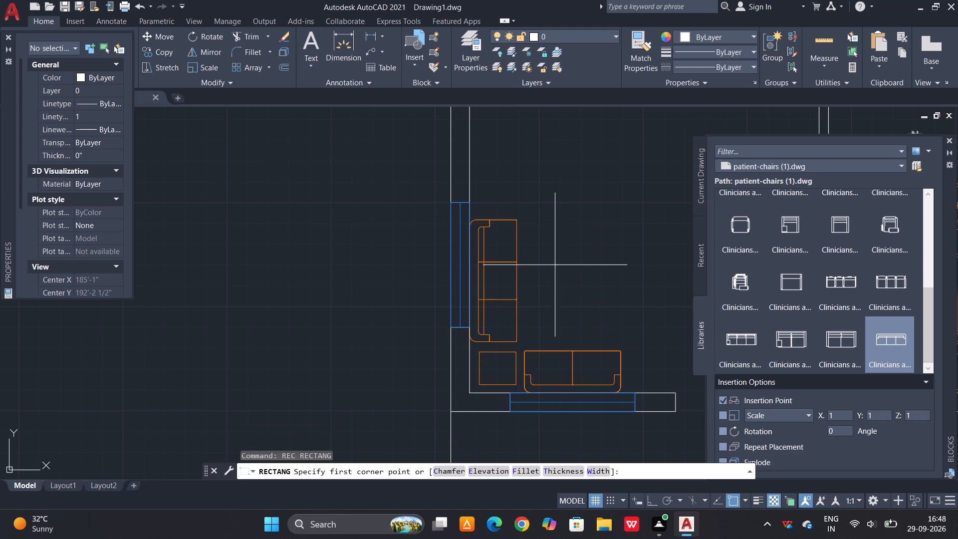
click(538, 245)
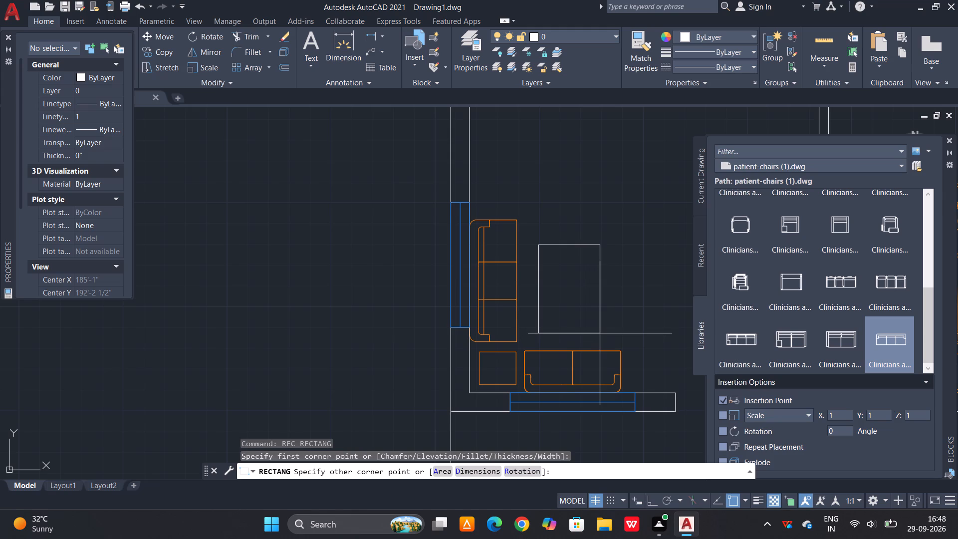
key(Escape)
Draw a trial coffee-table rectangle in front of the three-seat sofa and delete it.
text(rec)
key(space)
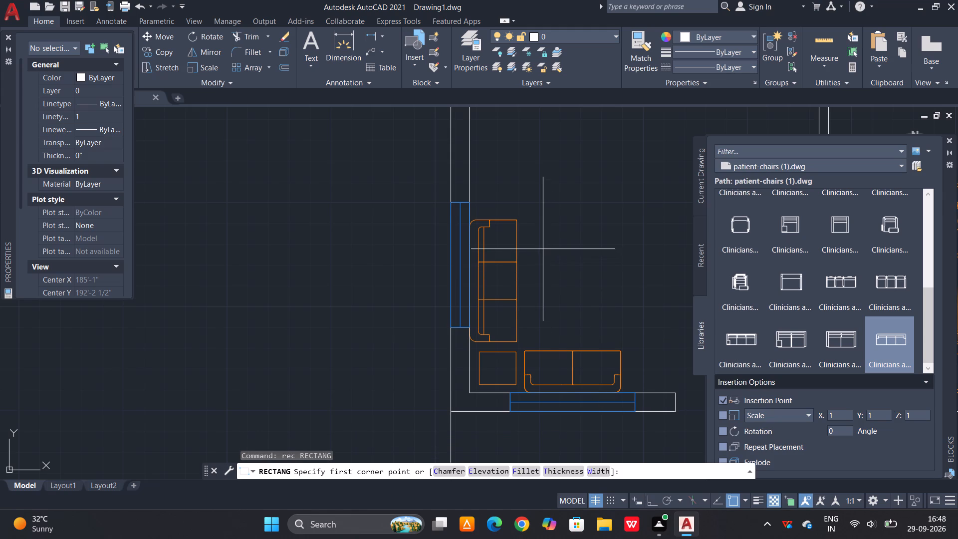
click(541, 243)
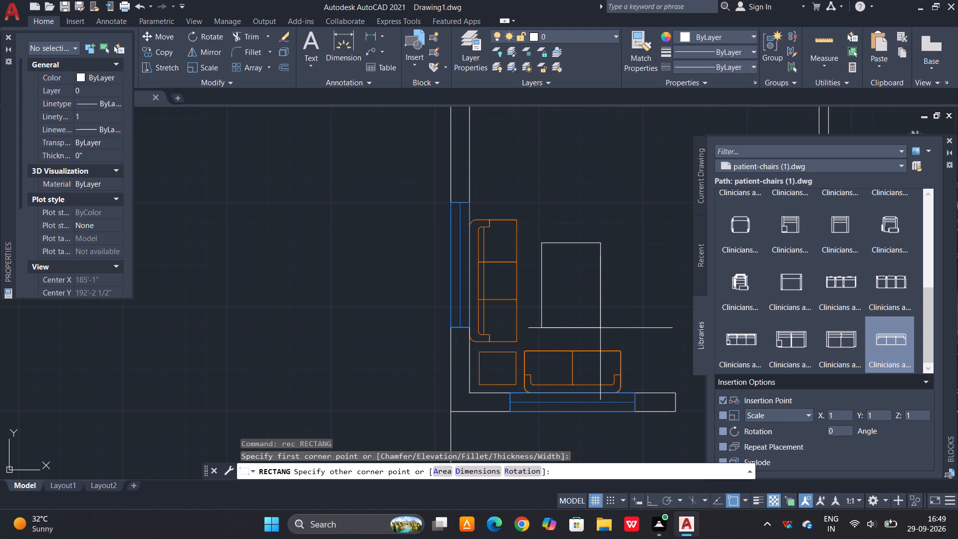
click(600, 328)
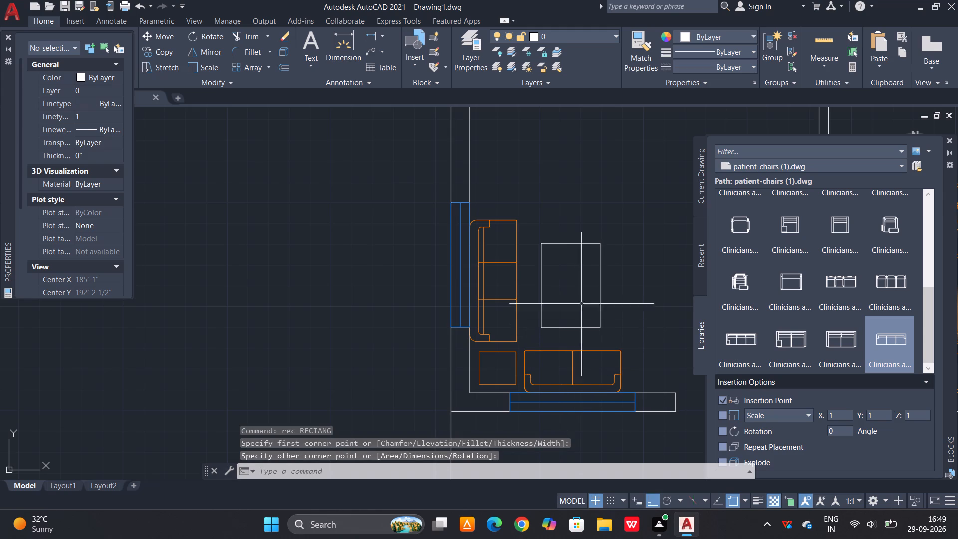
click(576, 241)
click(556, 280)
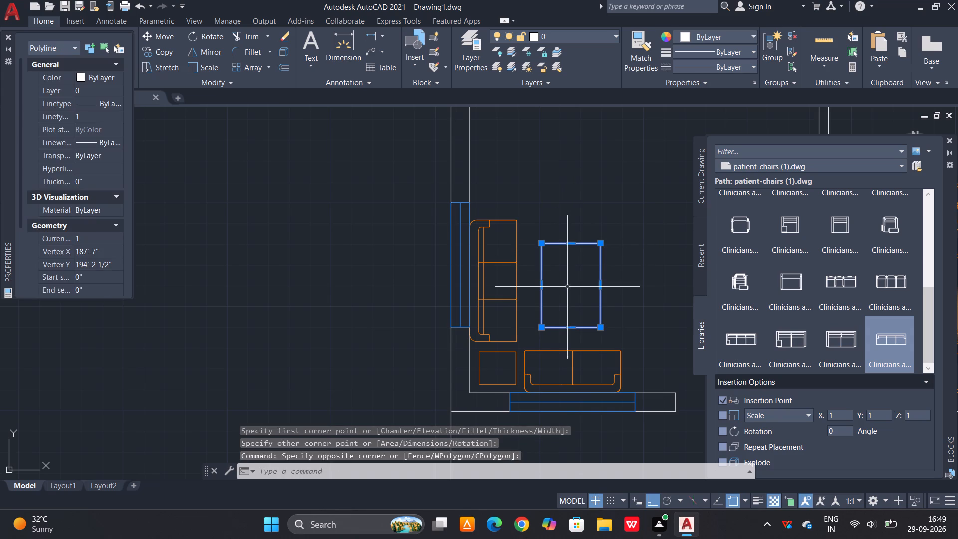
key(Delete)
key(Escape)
Draw an upright coffee-table rectangle in front of the three-seat sofa, just above the two-seat sofa.
text(rec)
key(space)
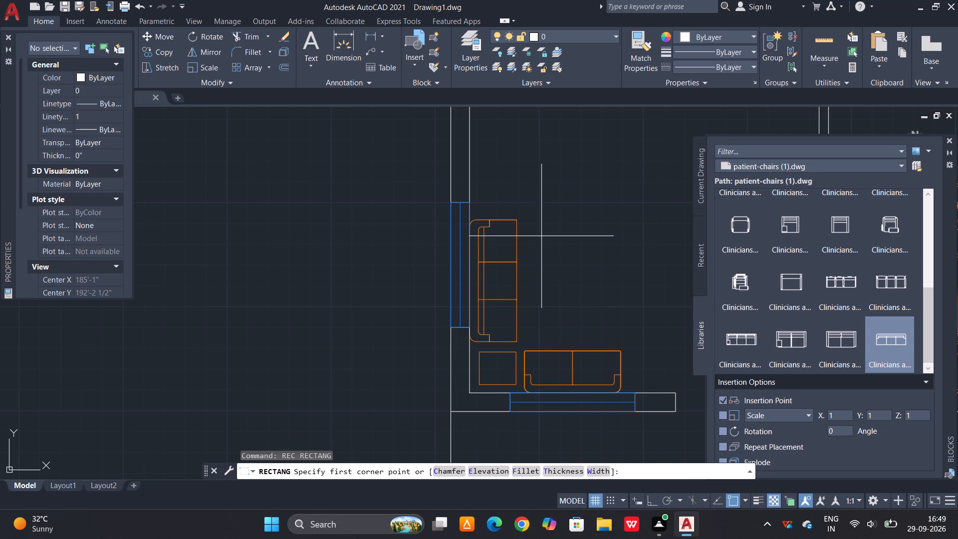
click(543, 237)
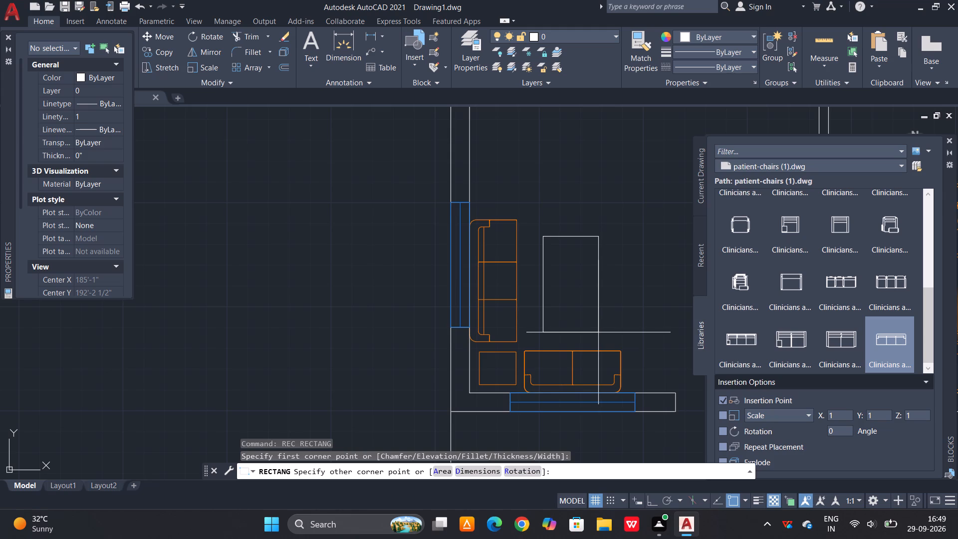
click(598, 332)
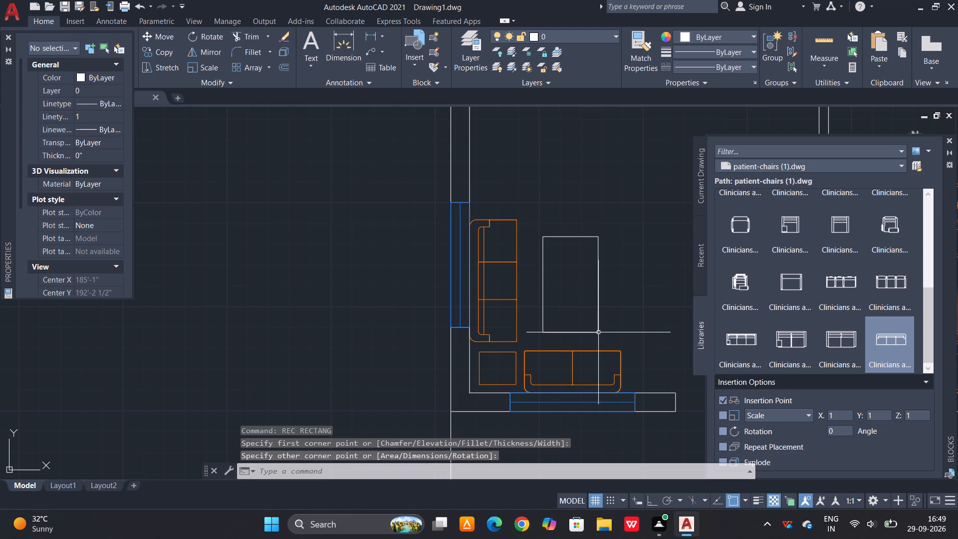
Match the coffee table rectangle's properties to those of the orange corner side table.
text(ma)
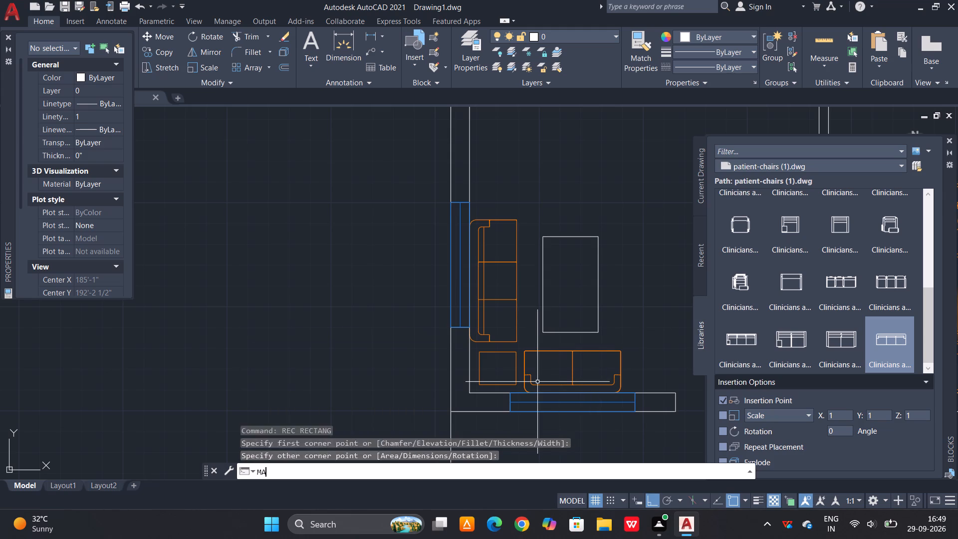
key(space)
click(496, 383)
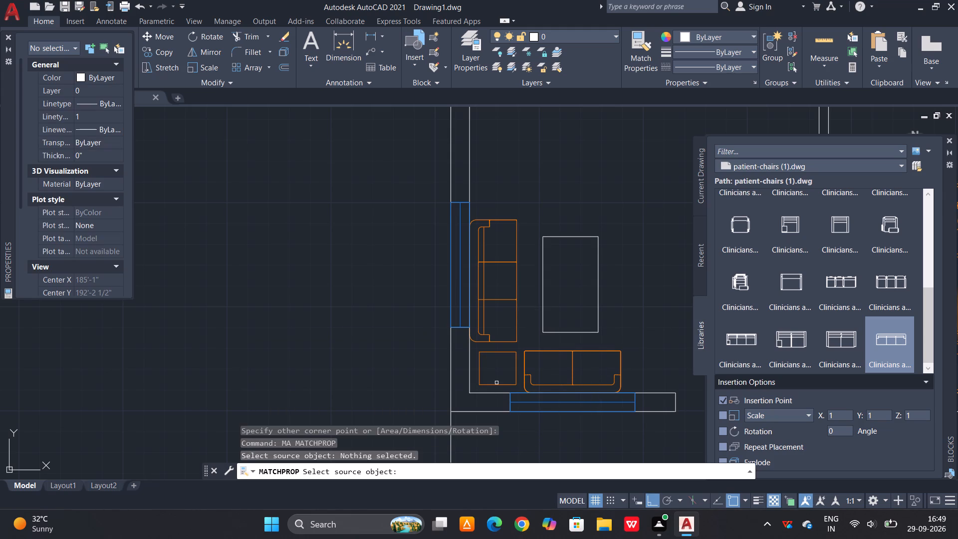
click(511, 353)
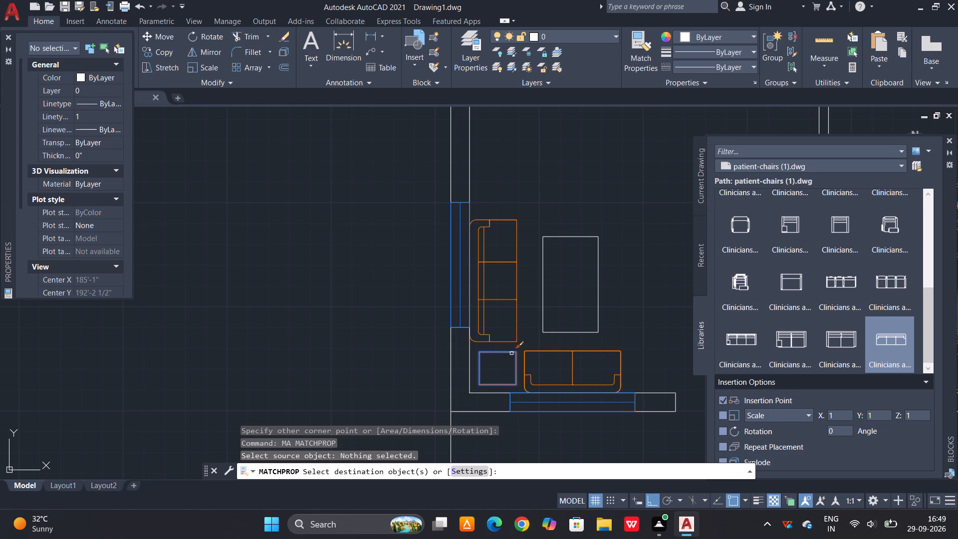
click(550, 331)
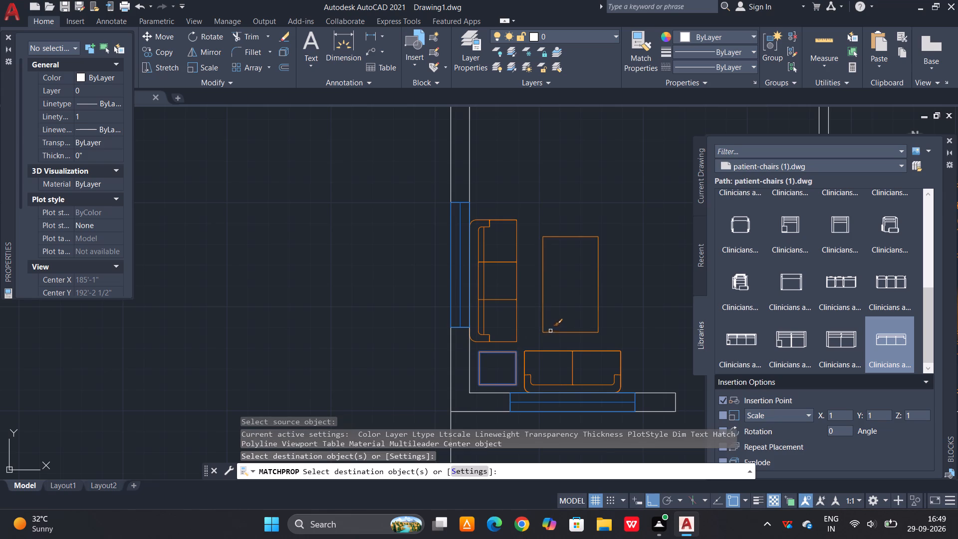
scroll(613, 282, down, 1)
key(Escape)
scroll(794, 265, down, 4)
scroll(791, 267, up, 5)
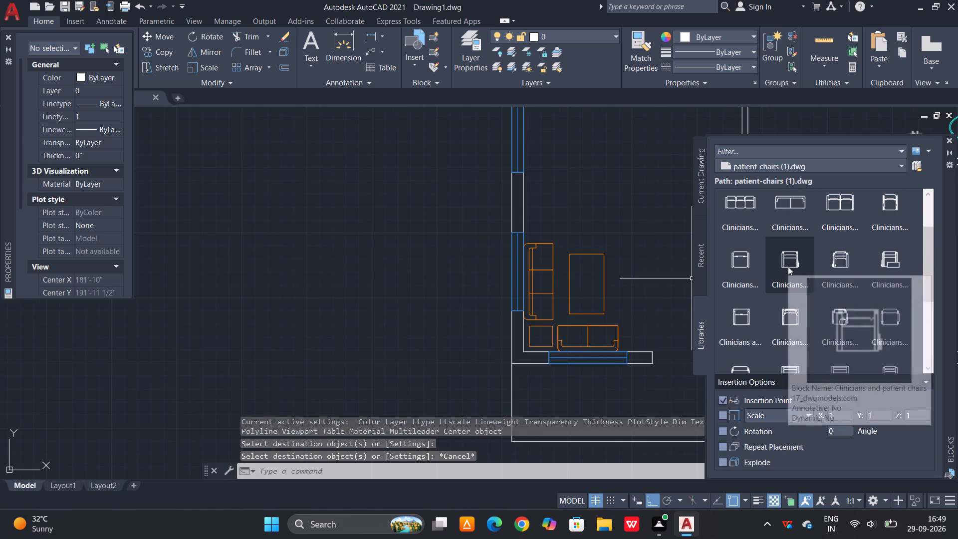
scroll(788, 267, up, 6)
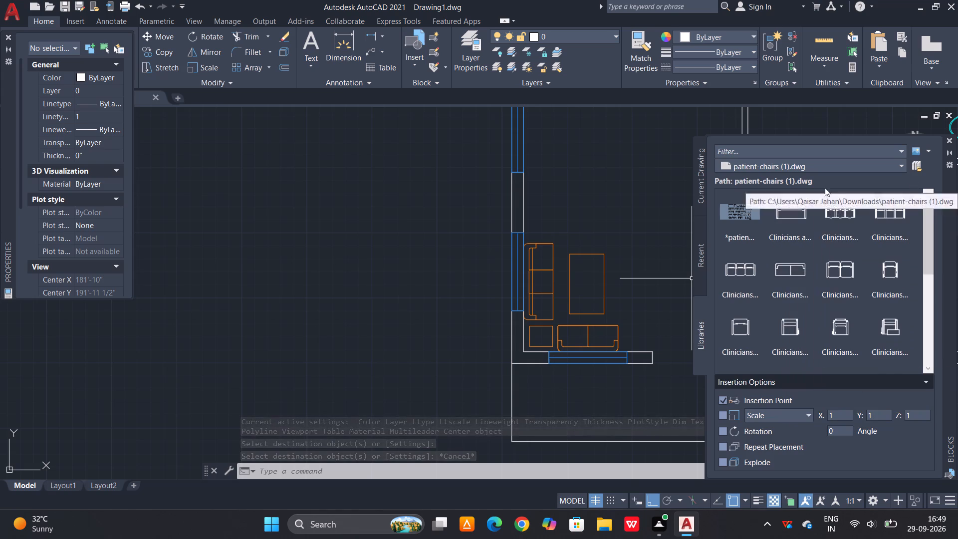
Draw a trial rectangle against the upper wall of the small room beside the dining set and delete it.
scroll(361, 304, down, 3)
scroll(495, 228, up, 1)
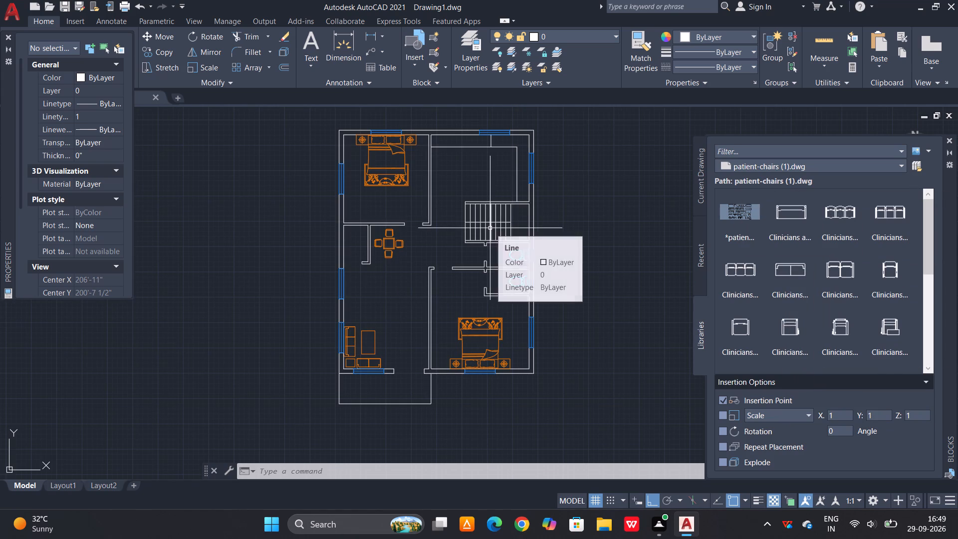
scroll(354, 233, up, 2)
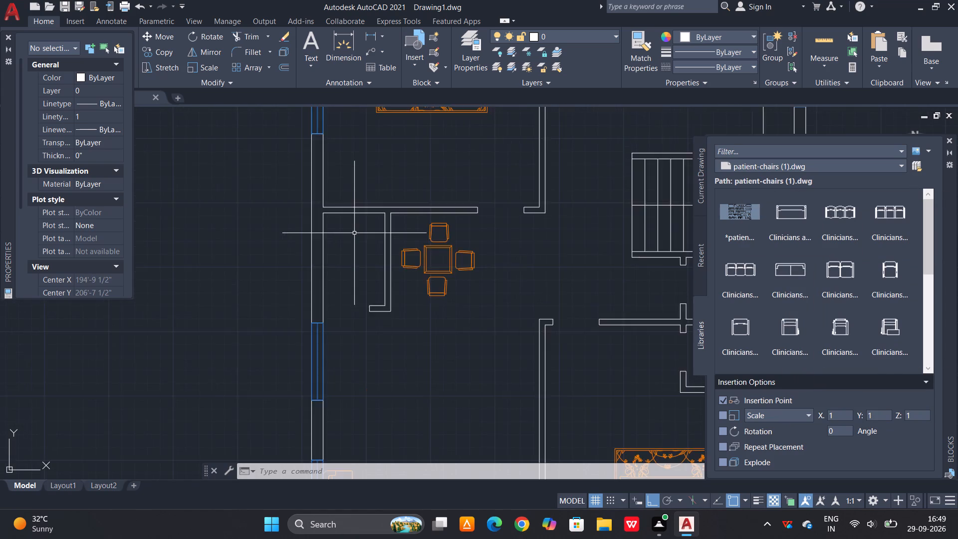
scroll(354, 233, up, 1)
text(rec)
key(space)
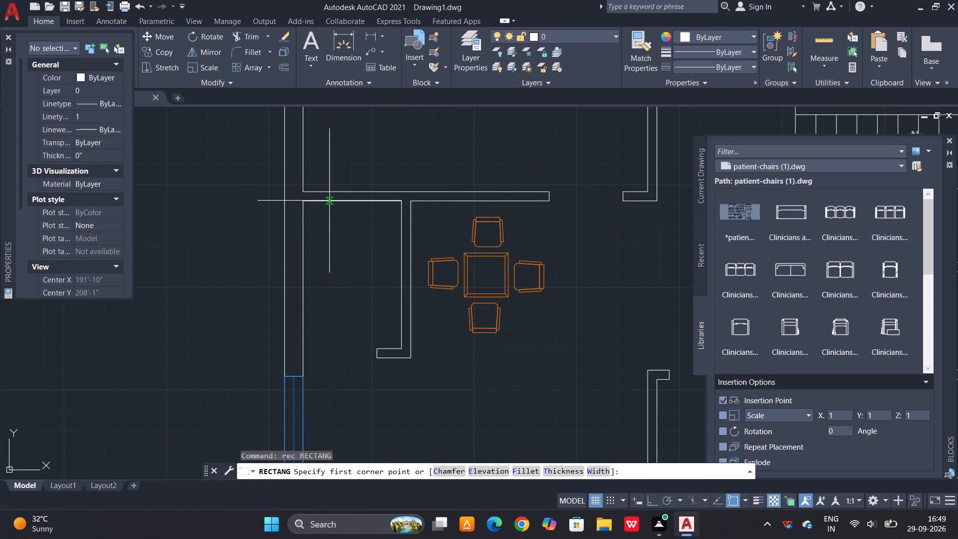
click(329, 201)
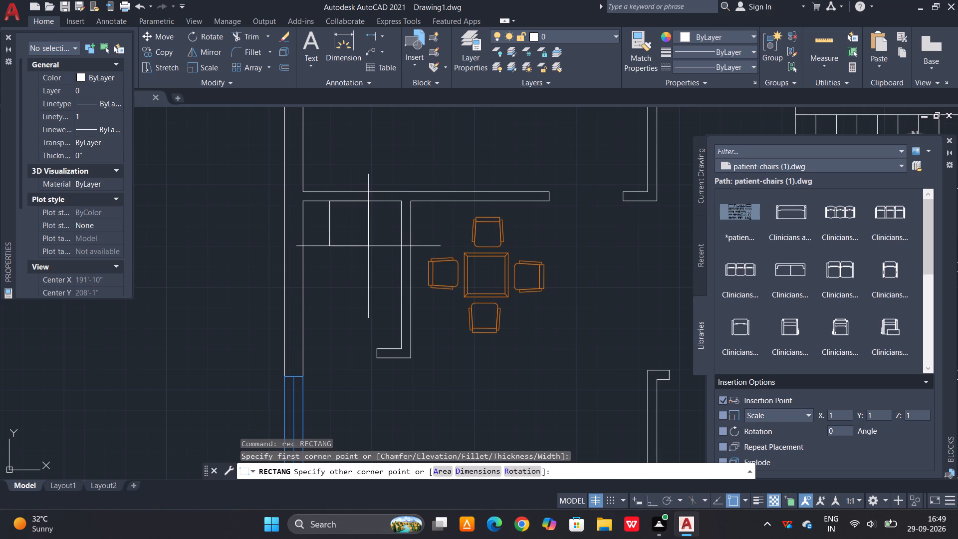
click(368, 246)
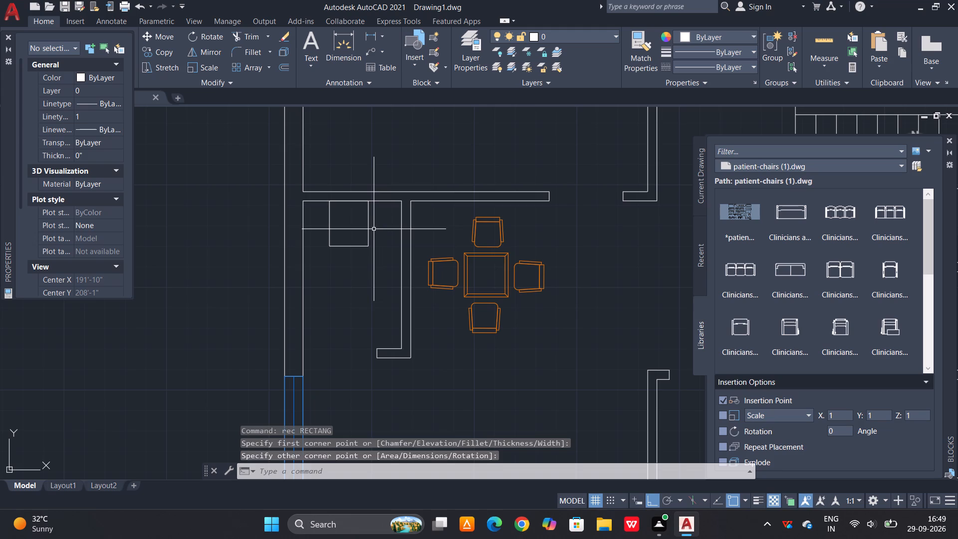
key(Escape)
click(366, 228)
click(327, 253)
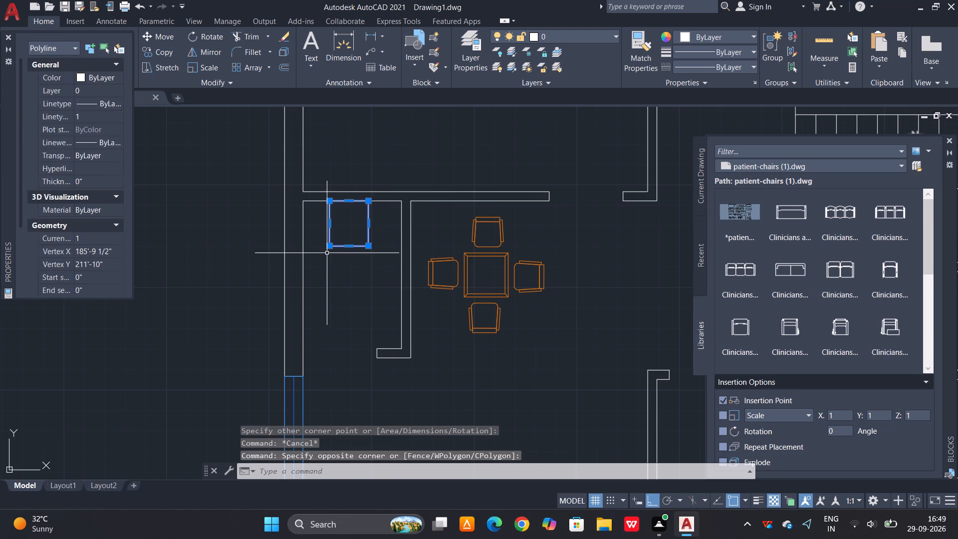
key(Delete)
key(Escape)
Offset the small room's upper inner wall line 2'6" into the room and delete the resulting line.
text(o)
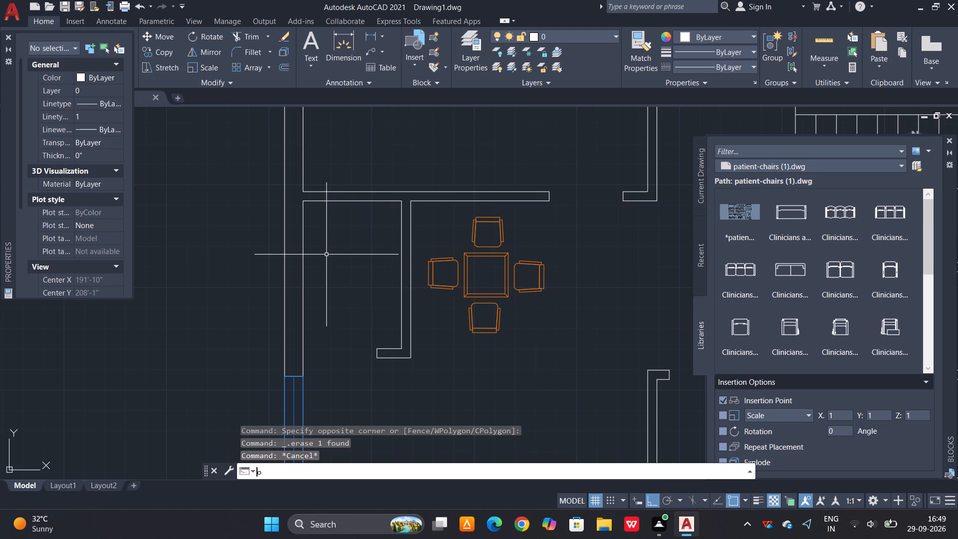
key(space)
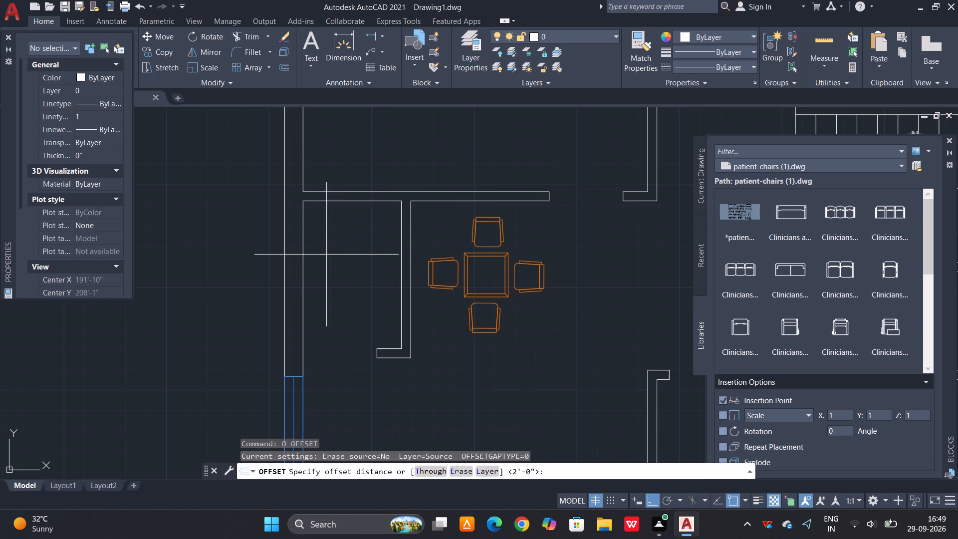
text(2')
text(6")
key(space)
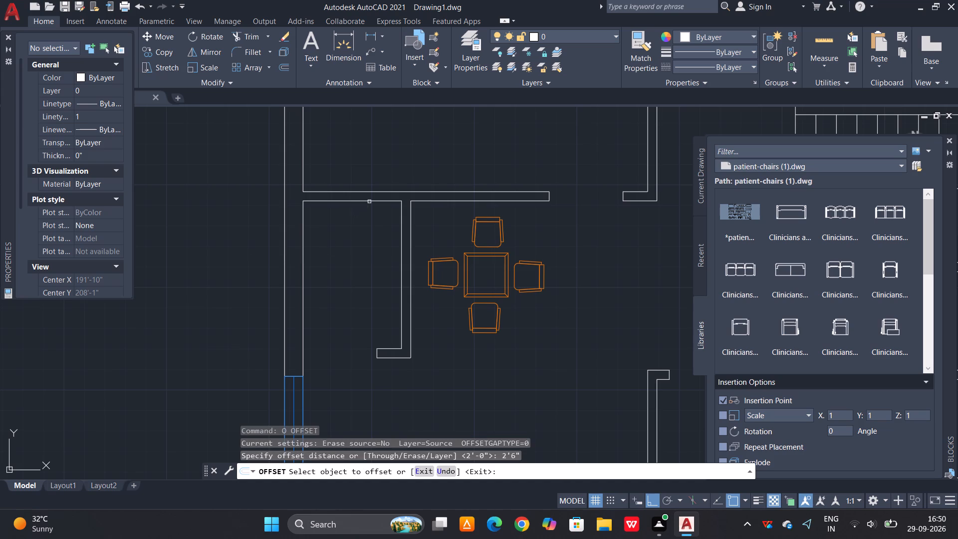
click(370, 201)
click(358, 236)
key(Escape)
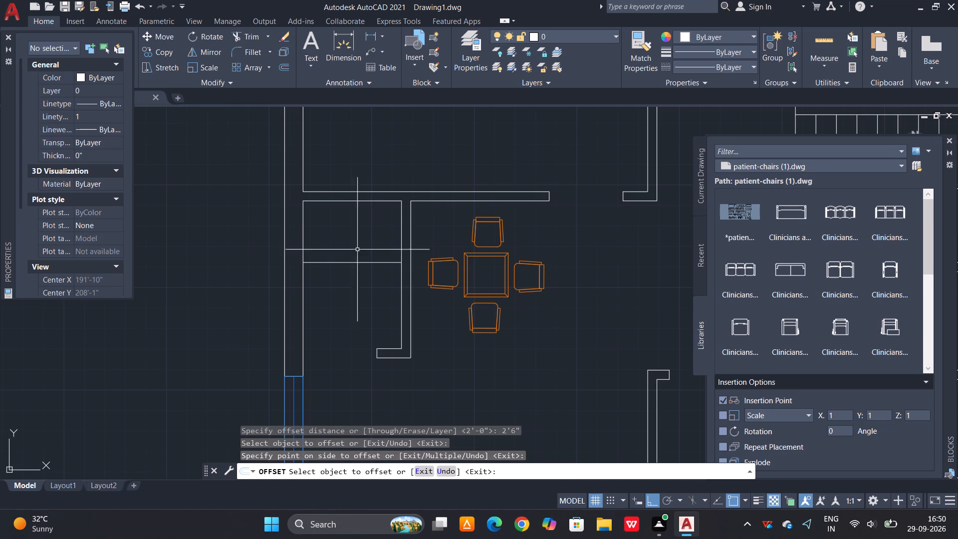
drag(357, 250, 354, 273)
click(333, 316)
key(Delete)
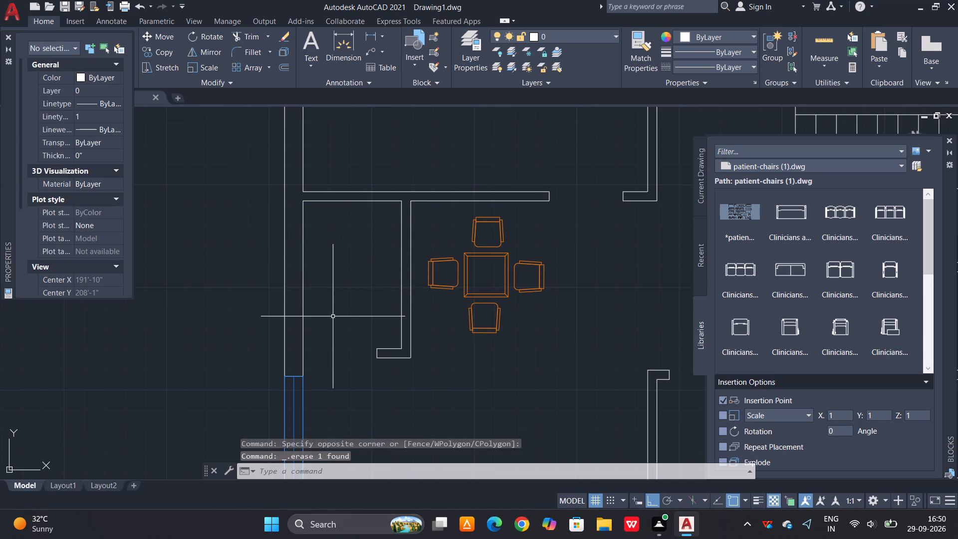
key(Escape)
Offset the upper inner wall line of the small room beside the dining set 2' into the room.
key(o)
key(space)
text(2)
key(apostrophe)
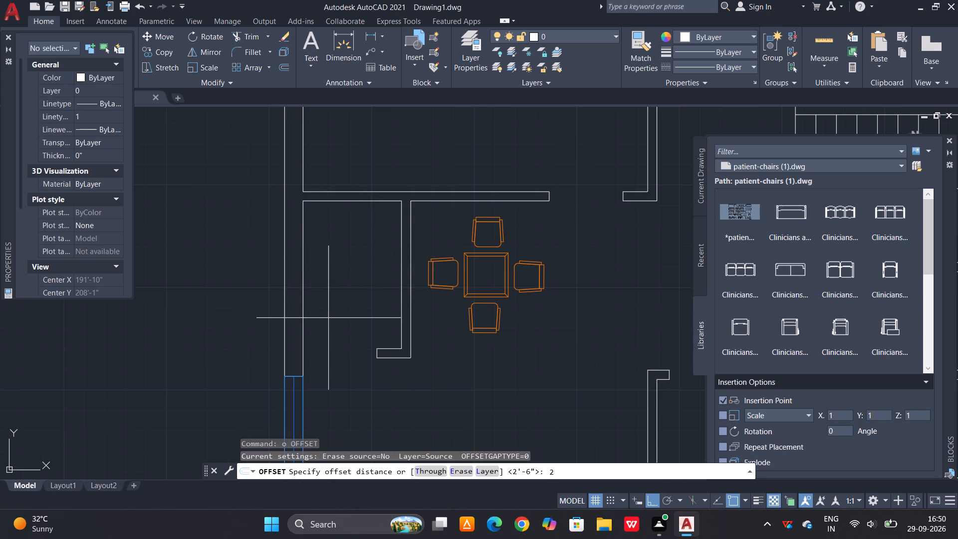
key(space)
click(364, 201)
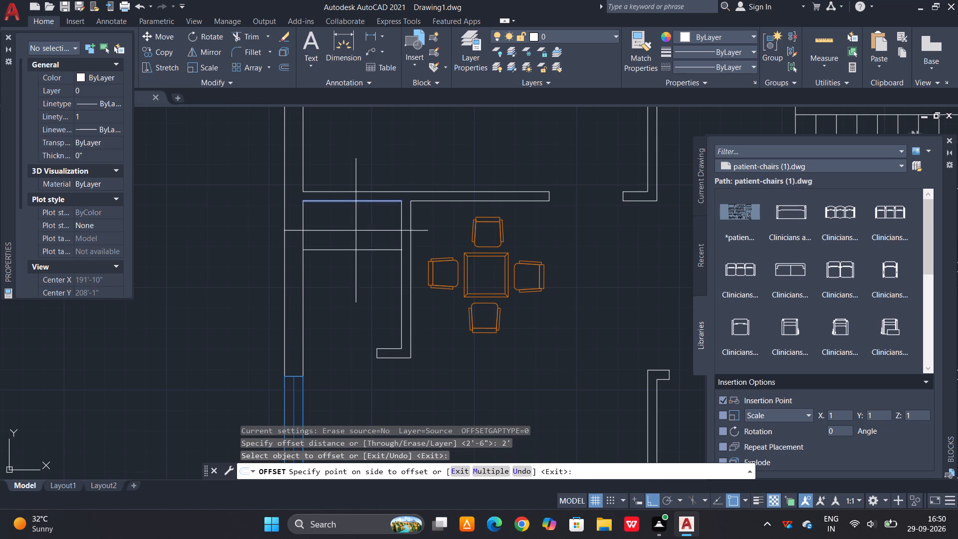
click(350, 248)
key(Escape)
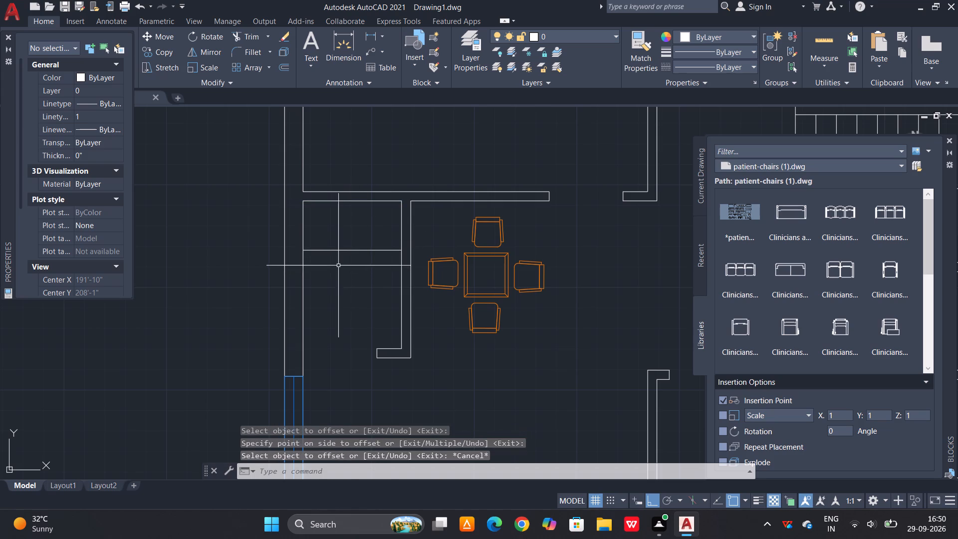
Set the offset line's colour to the dark grey 99,100,102.
click(350, 250)
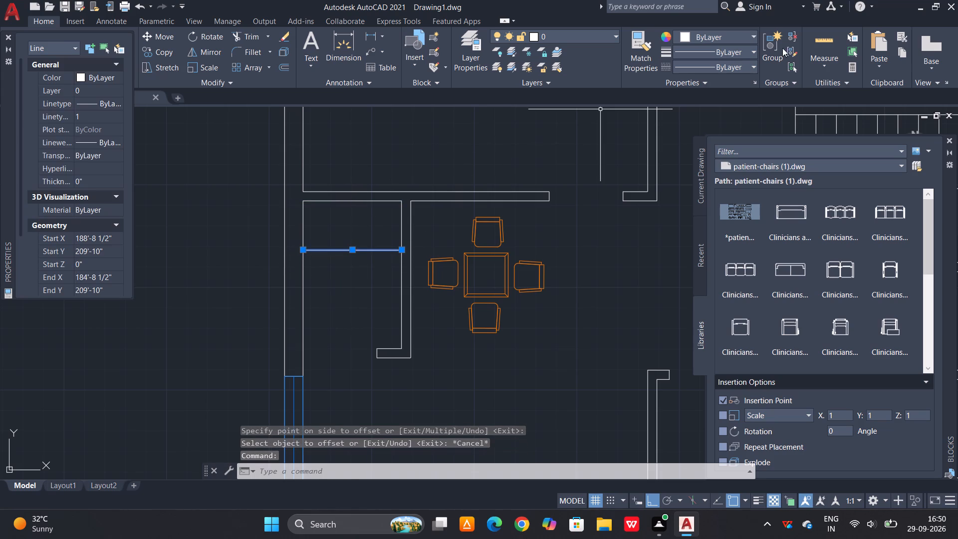
click(755, 39)
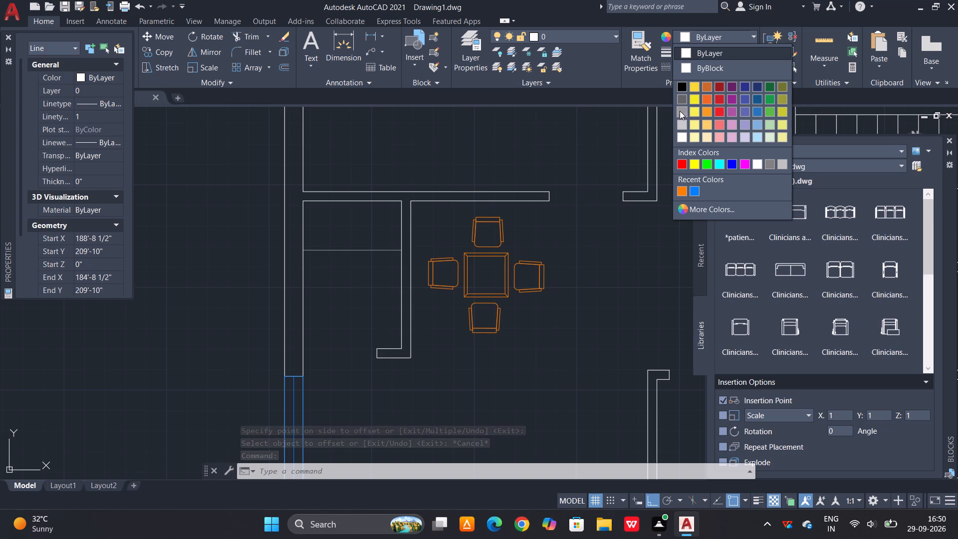
click(680, 102)
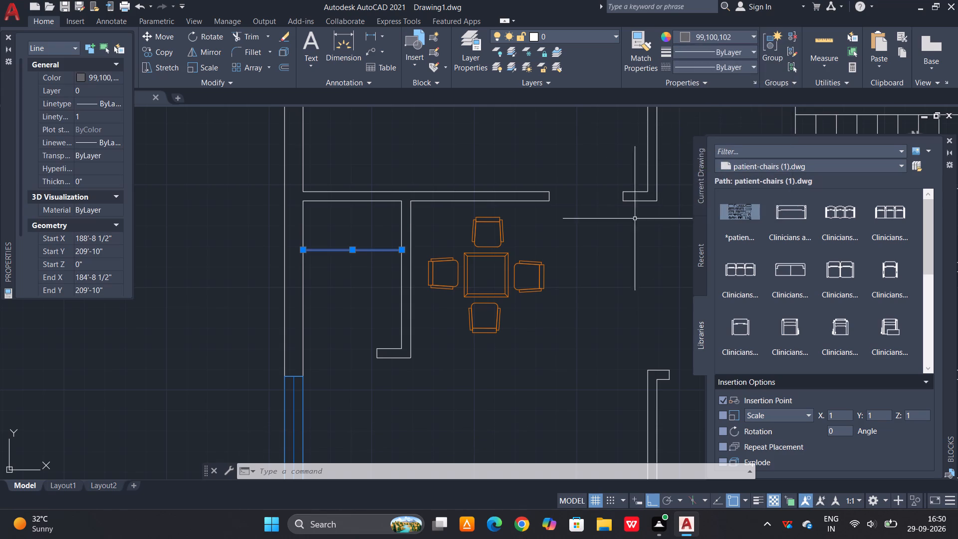
key(Escape)
Match the horizontal, vertical and short divider counter lines in the room above the staircase to the grey line's properties.
click(364, 250)
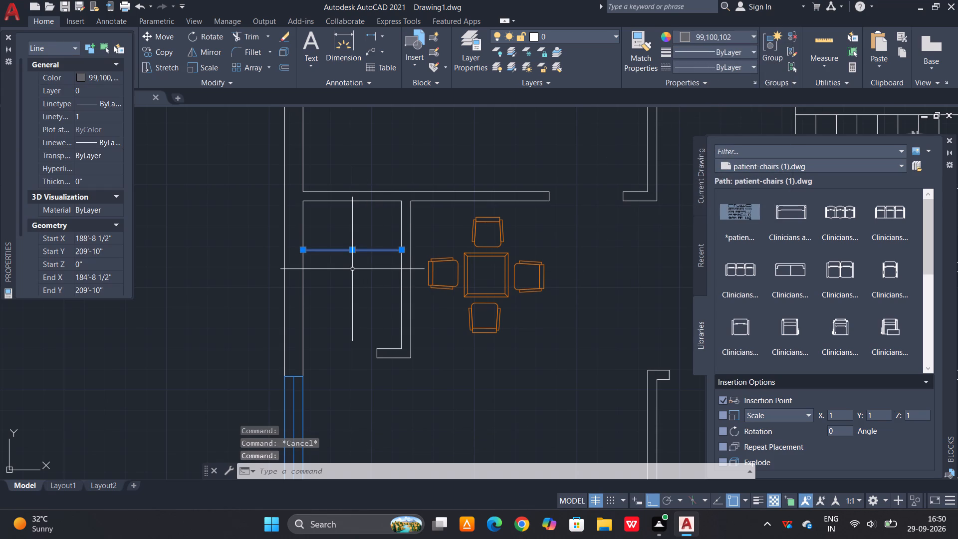
text(ma)
key(space)
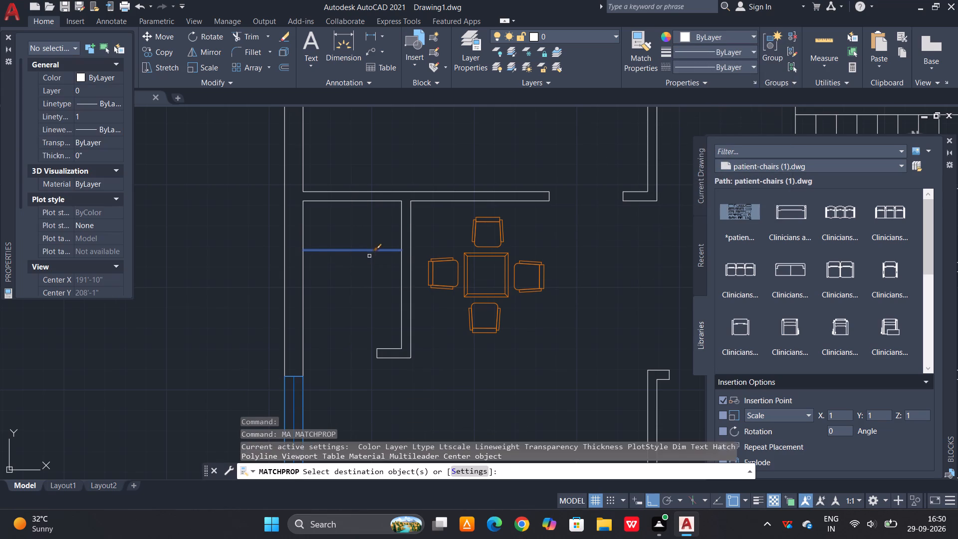
click(372, 250)
scroll(330, 273, down, 2)
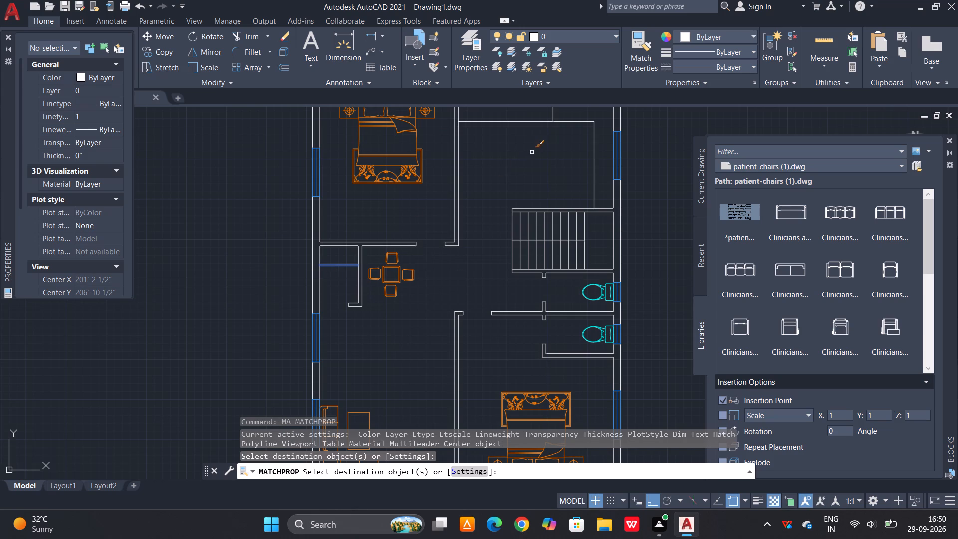
middle_drag(533, 152, 434, 243)
drag(479, 209, 477, 214)
click(470, 221)
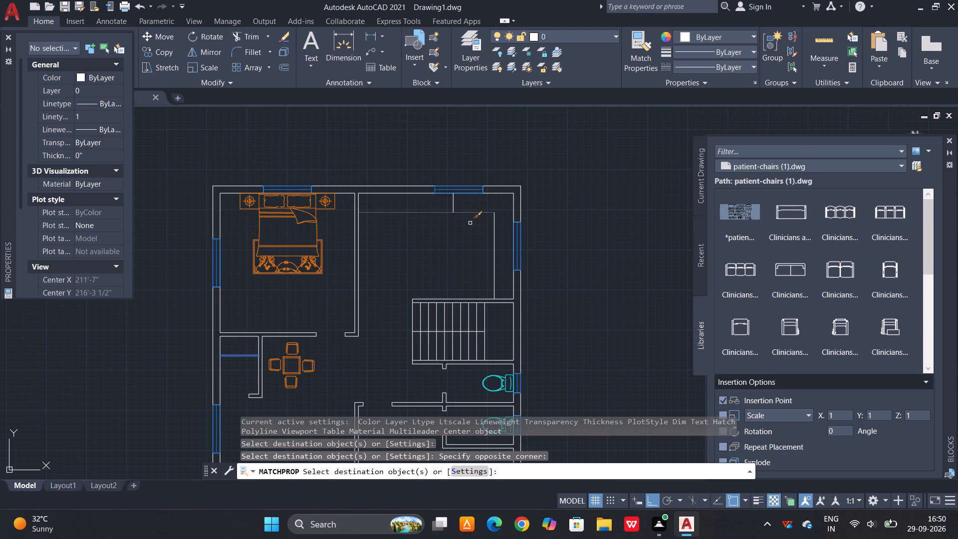
click(492, 239)
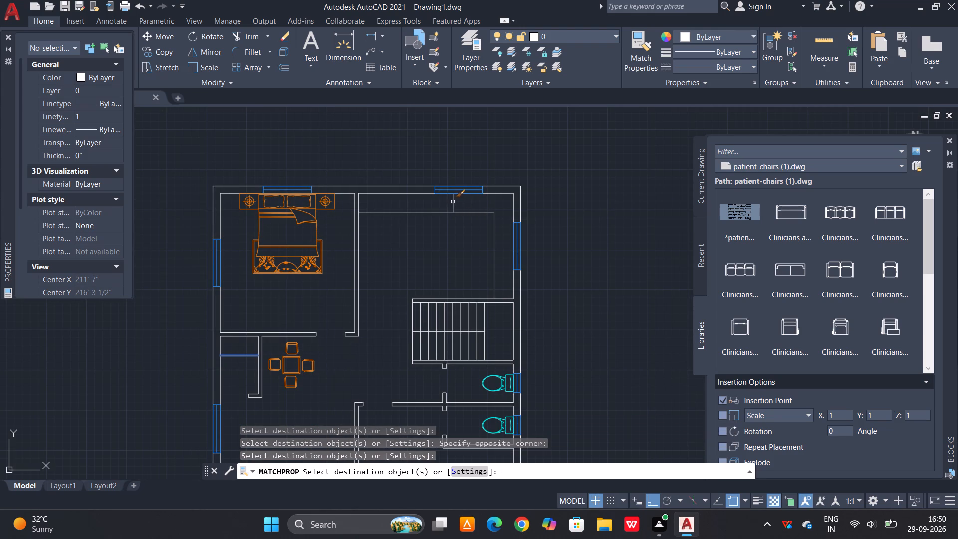
click(453, 201)
key(Escape)
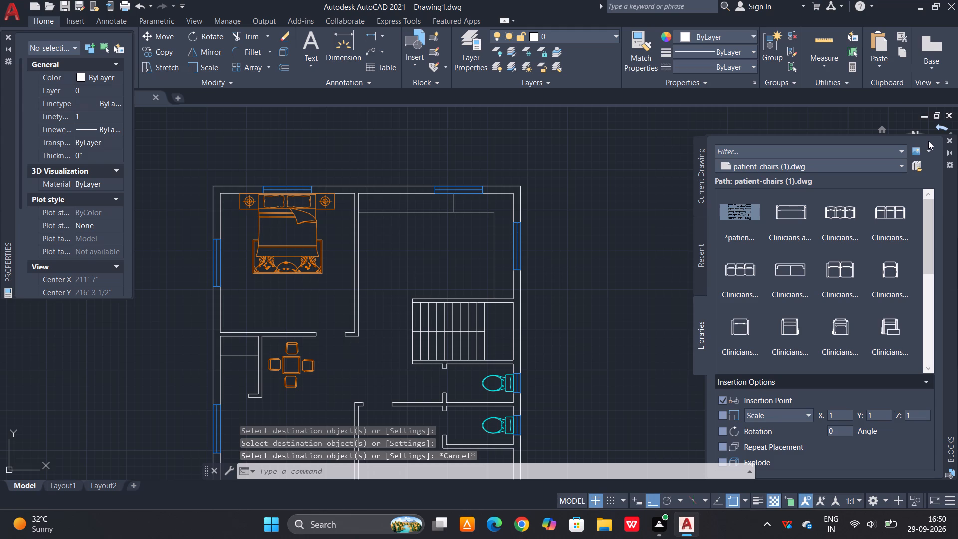
Load the cooktop_2 drawing from Downloads as the block library.
click(915, 166)
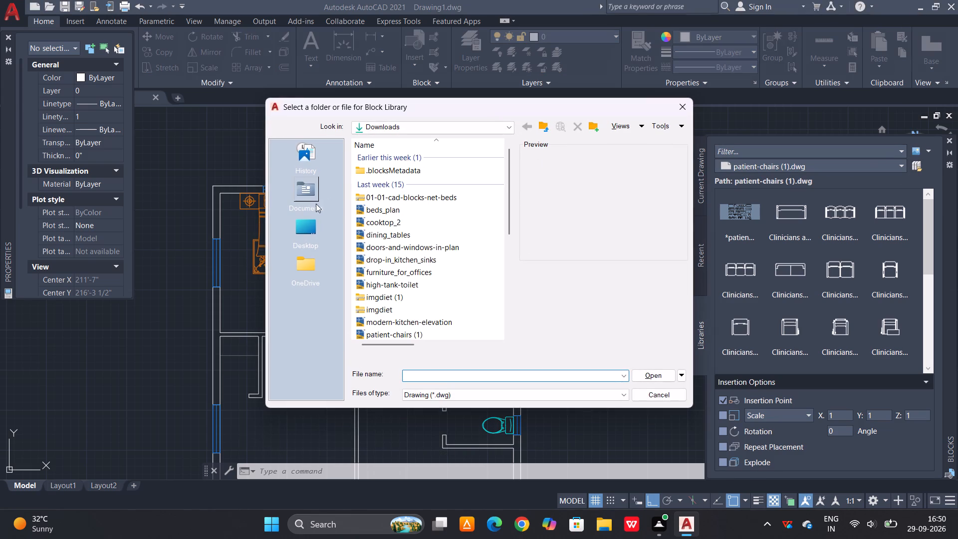
click(387, 222)
click(664, 377)
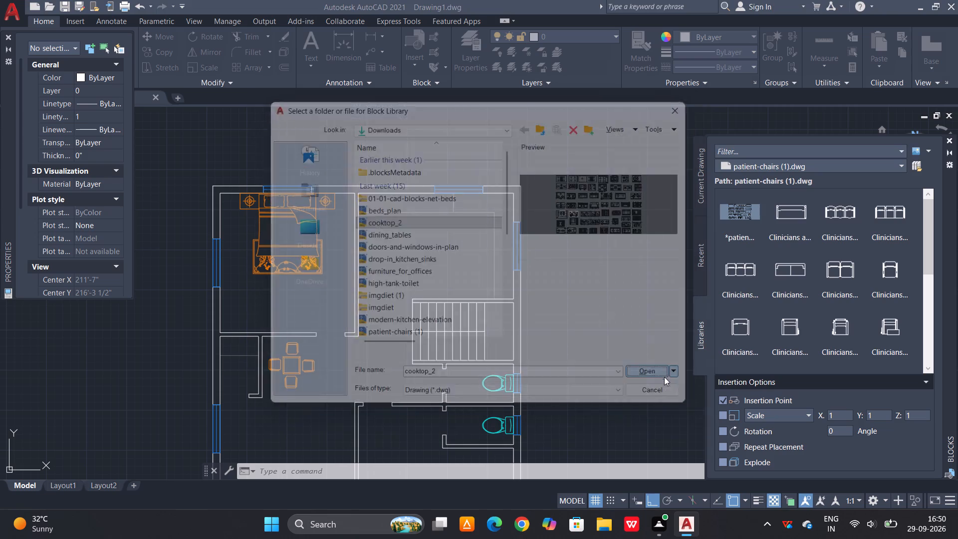
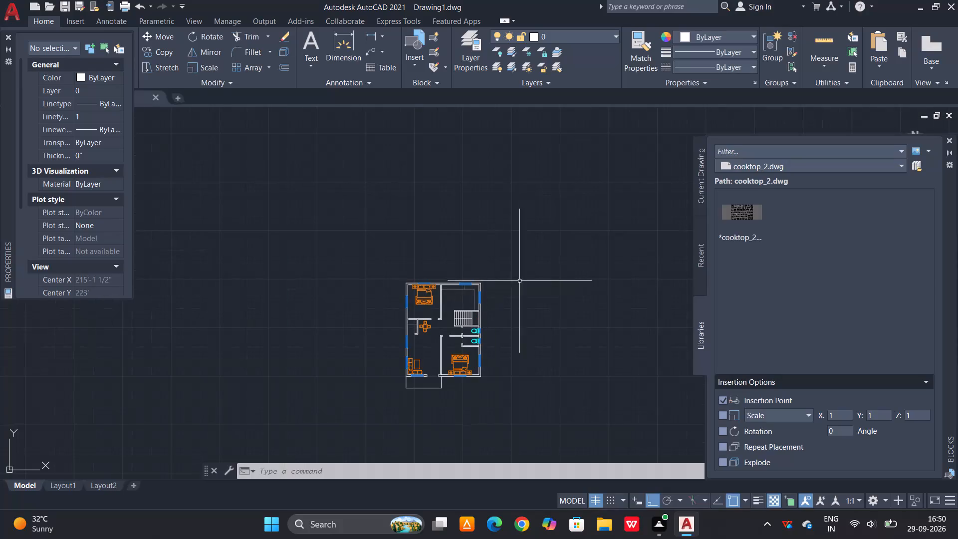
Insert the cooktop_2 library block in the empty space above and beside the floor plan.
drag(734, 222, 597, 230)
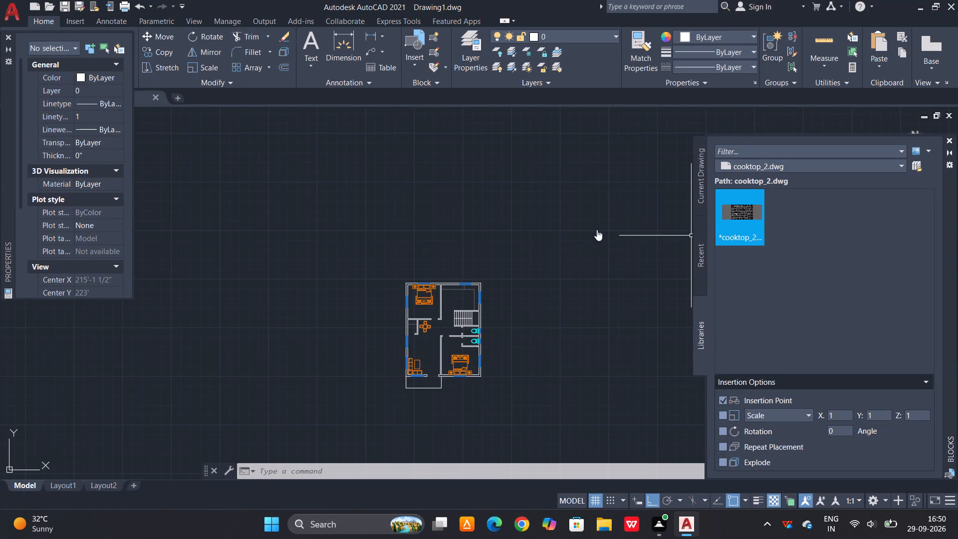
drag(597, 230, 490, 257)
scroll(518, 242, up, 6)
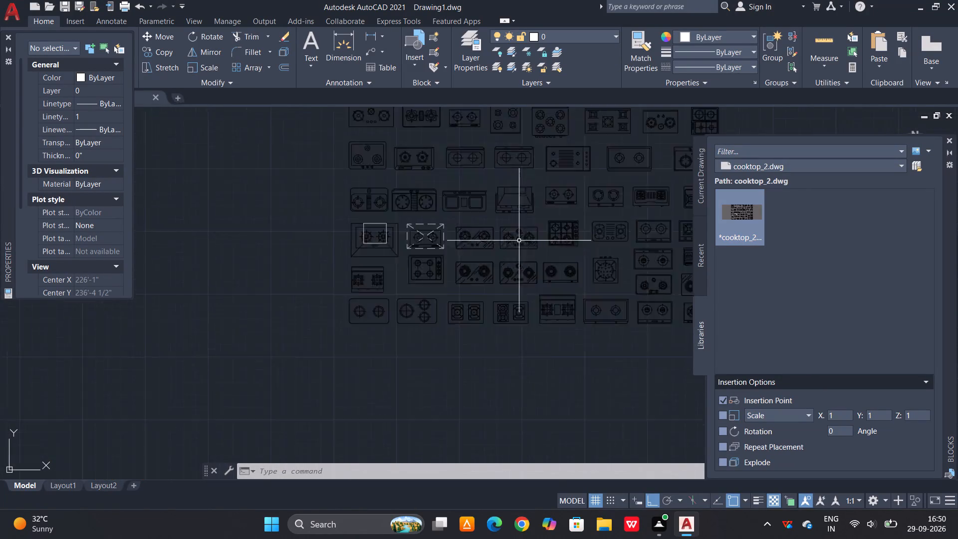
Explode the inserted cooktop_2 block into separate objects.
right_drag(556, 211, 551, 219)
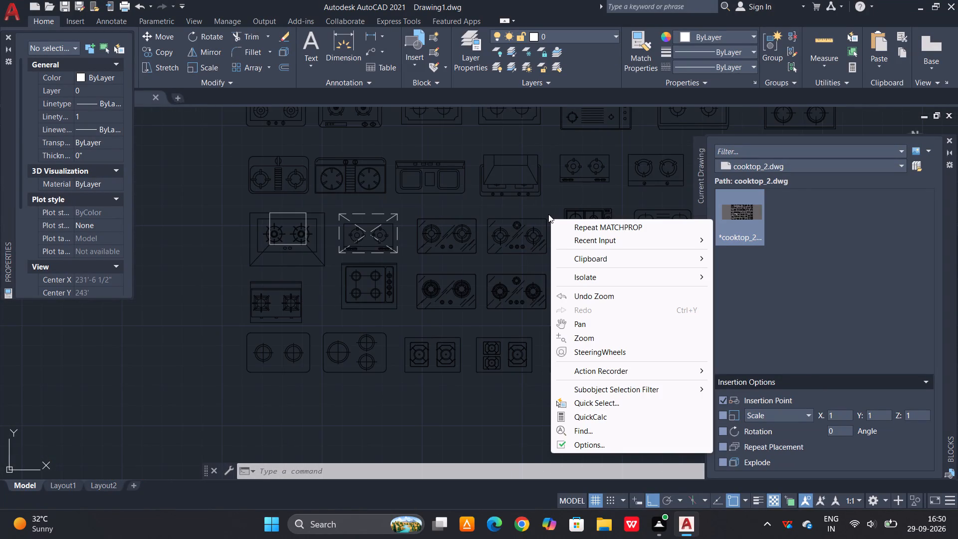
click(128, 400)
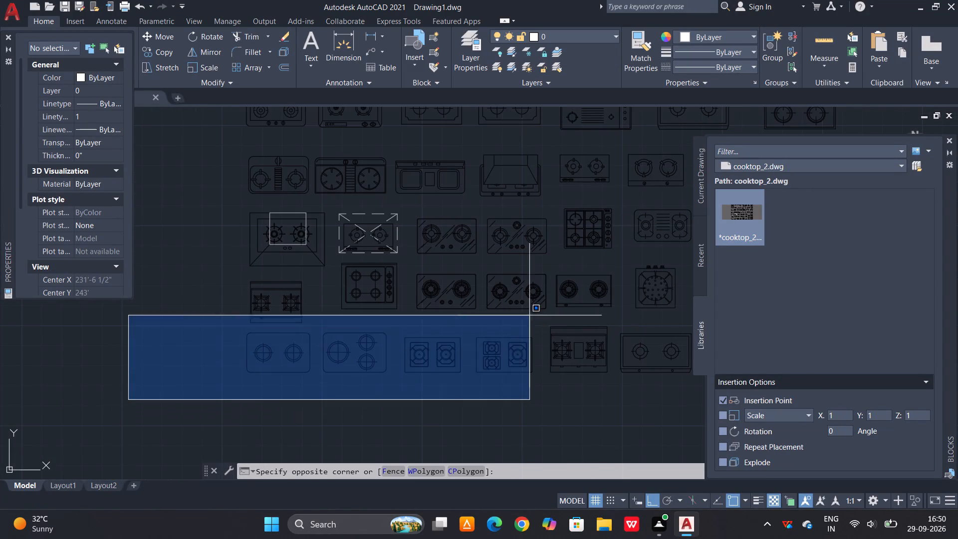
click(188, 381)
middle_drag(581, 308, 489, 400)
middle_drag(481, 292, 471, 346)
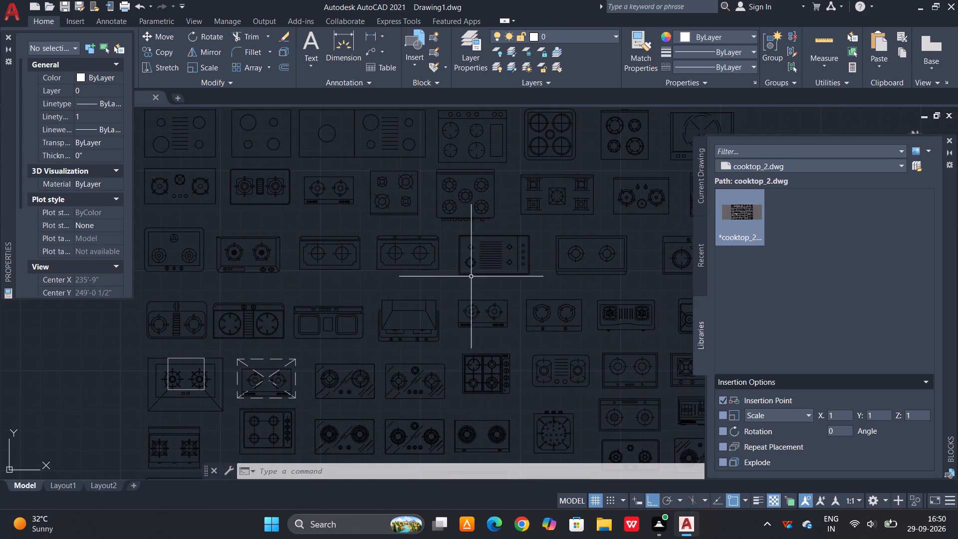
drag(479, 237, 461, 259)
key(x)
key(space)
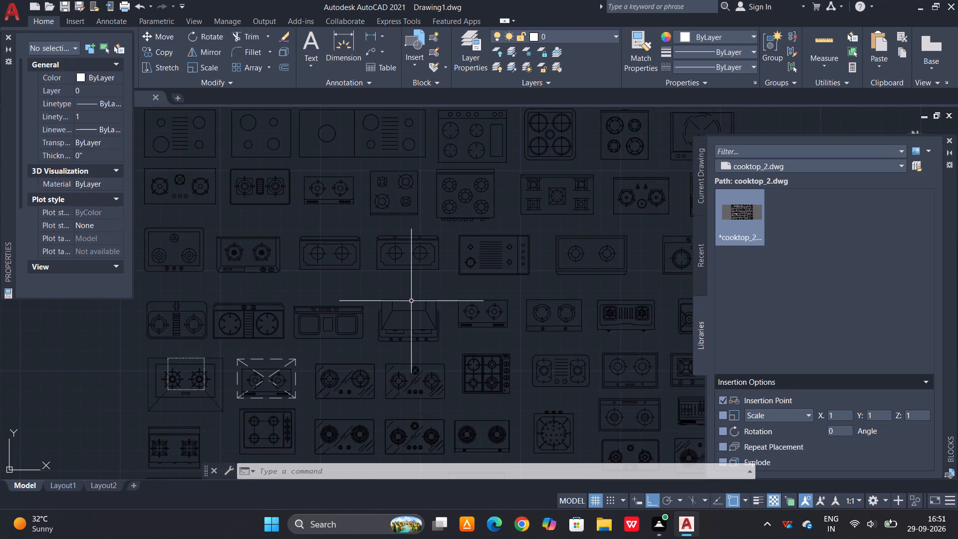
Move the five-burner cooktop with front knobs from the inserted set to just above the kitchen's upper wall, with Ortho off.
scroll(410, 302, down, 2)
scroll(422, 233, up, 2)
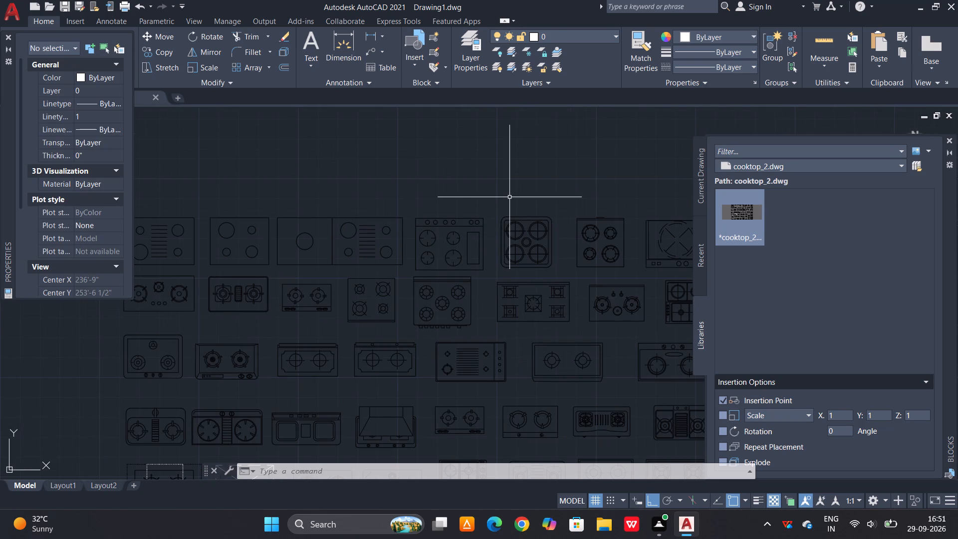
scroll(431, 332, up, 2)
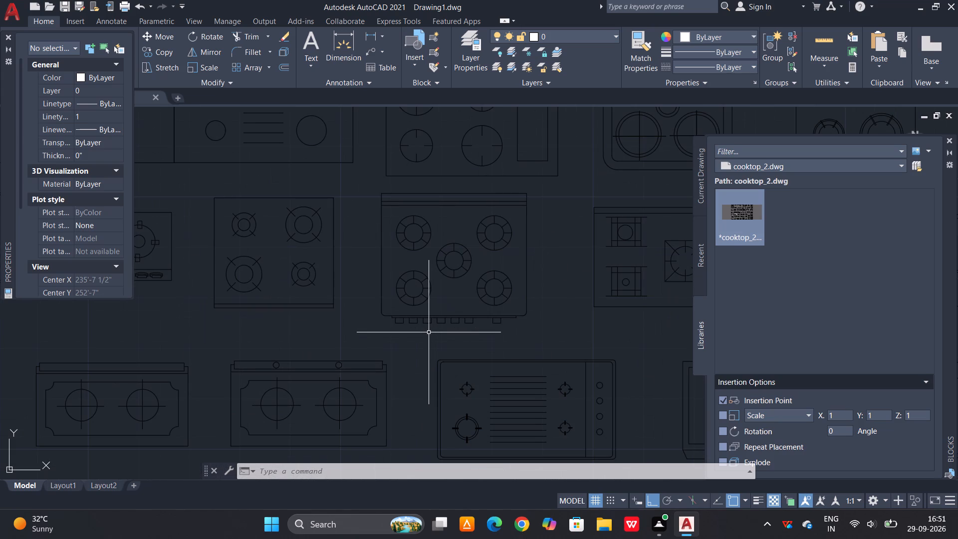
click(537, 184)
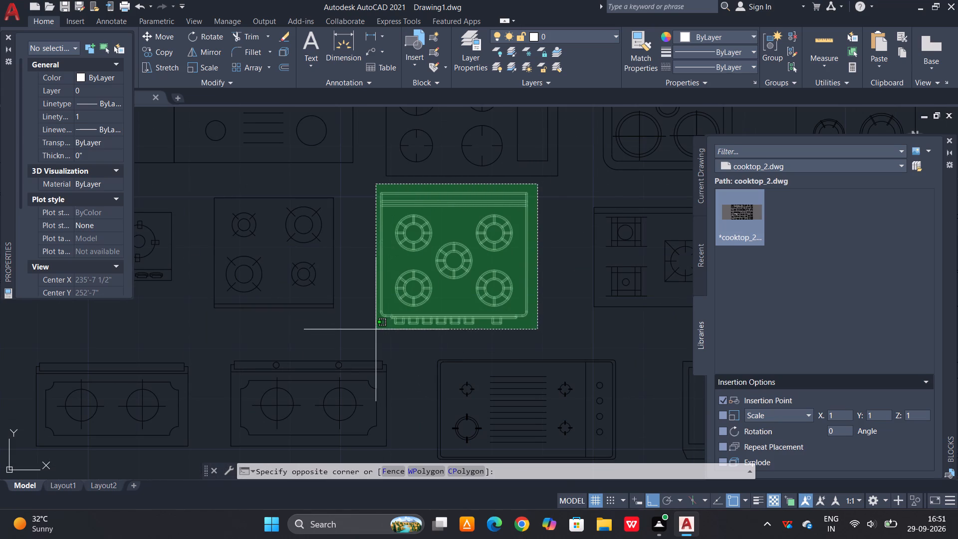
click(376, 329)
key(m)
key(space)
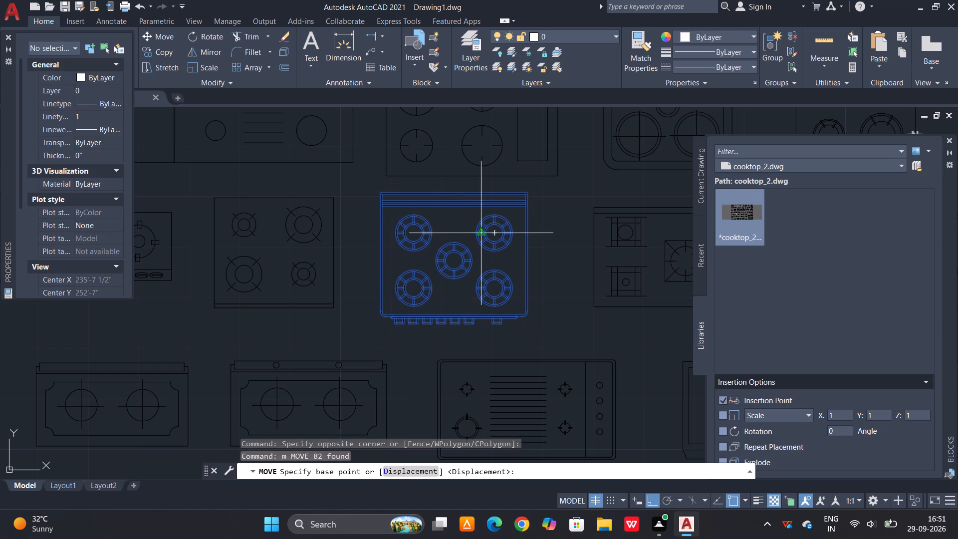
click(457, 254)
scroll(523, 229, down, 6)
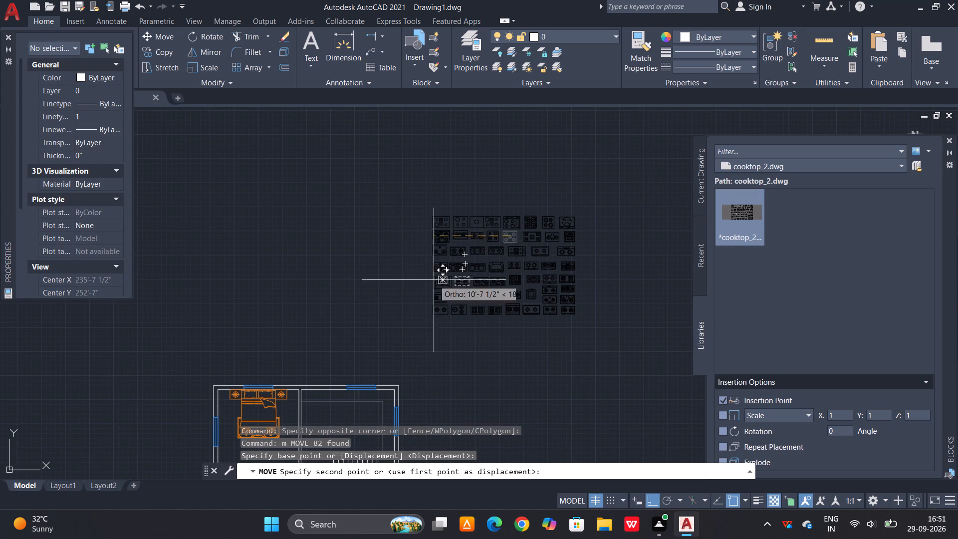
key(F8)
scroll(369, 350, up, 3)
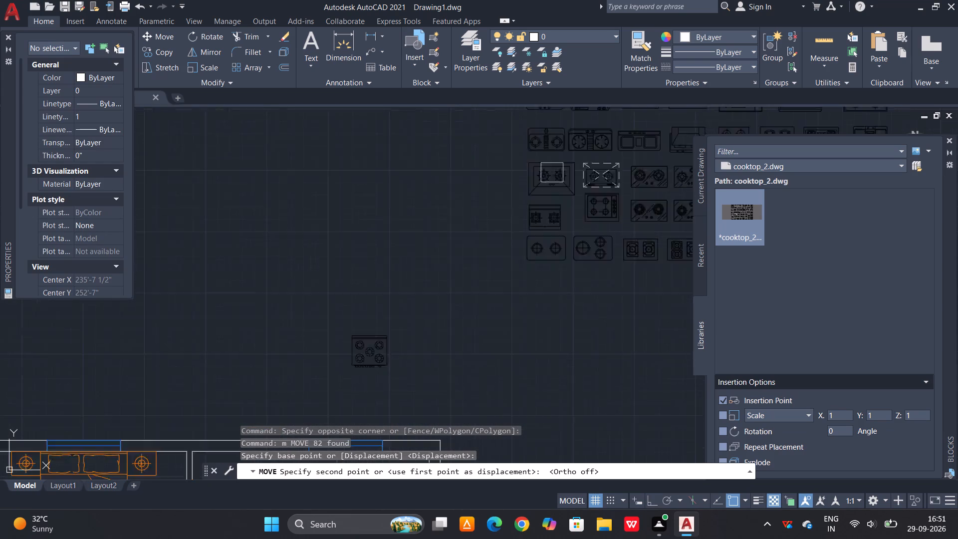
middle_drag(369, 345, 396, 169)
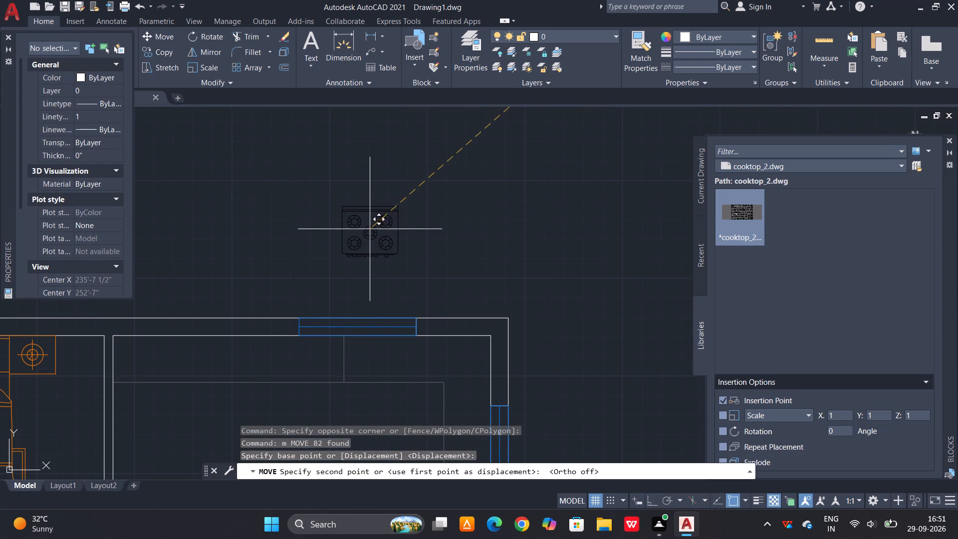
click(365, 237)
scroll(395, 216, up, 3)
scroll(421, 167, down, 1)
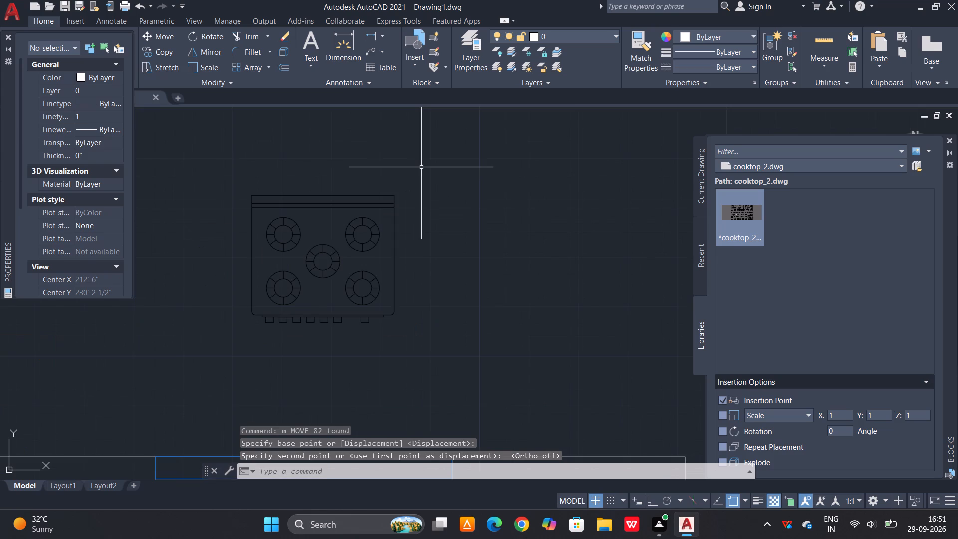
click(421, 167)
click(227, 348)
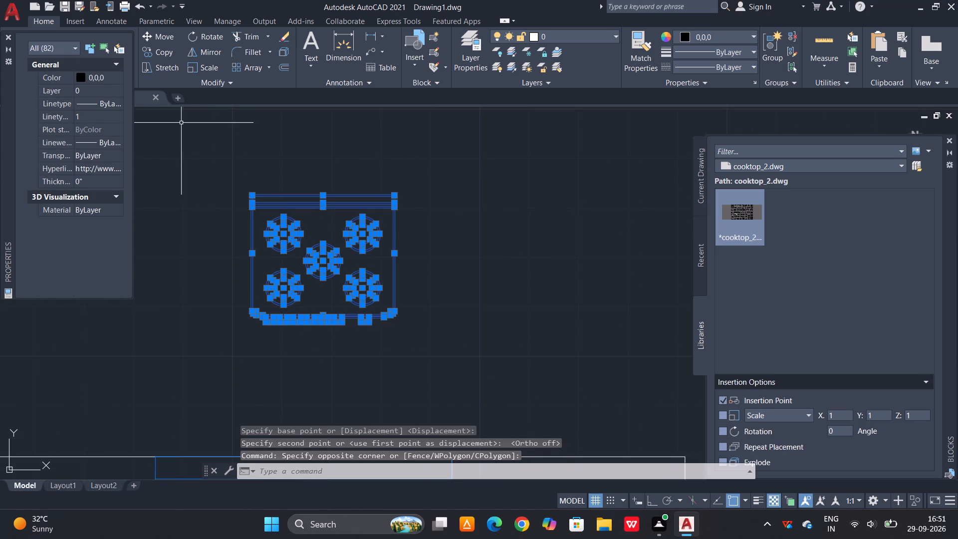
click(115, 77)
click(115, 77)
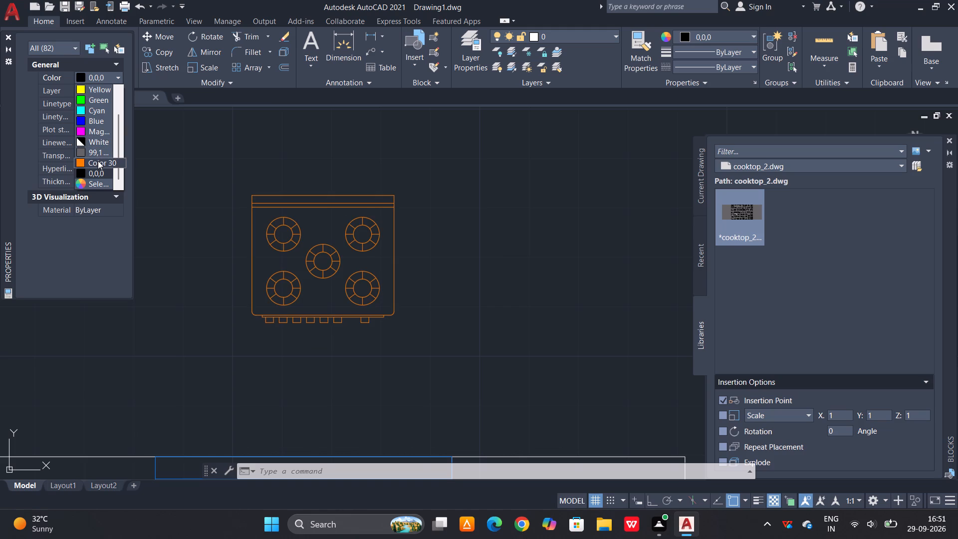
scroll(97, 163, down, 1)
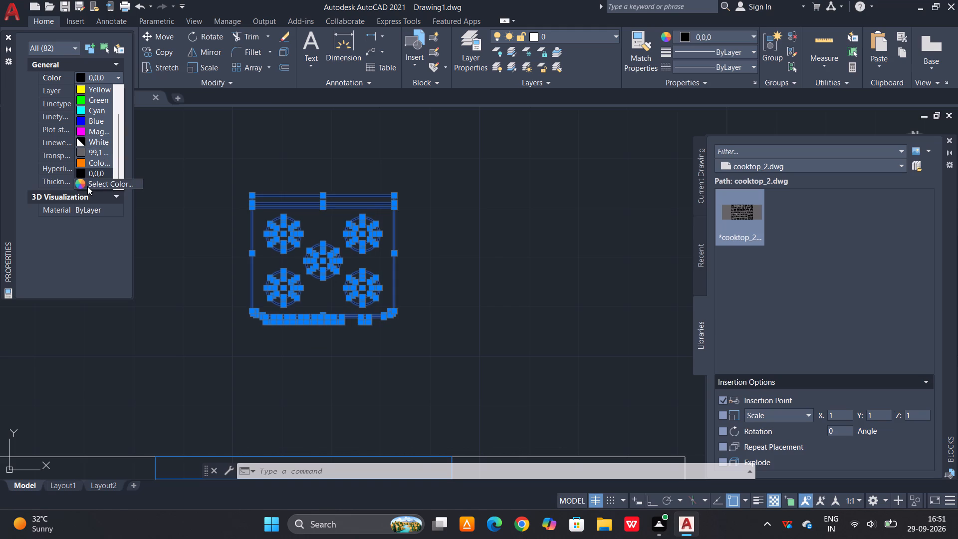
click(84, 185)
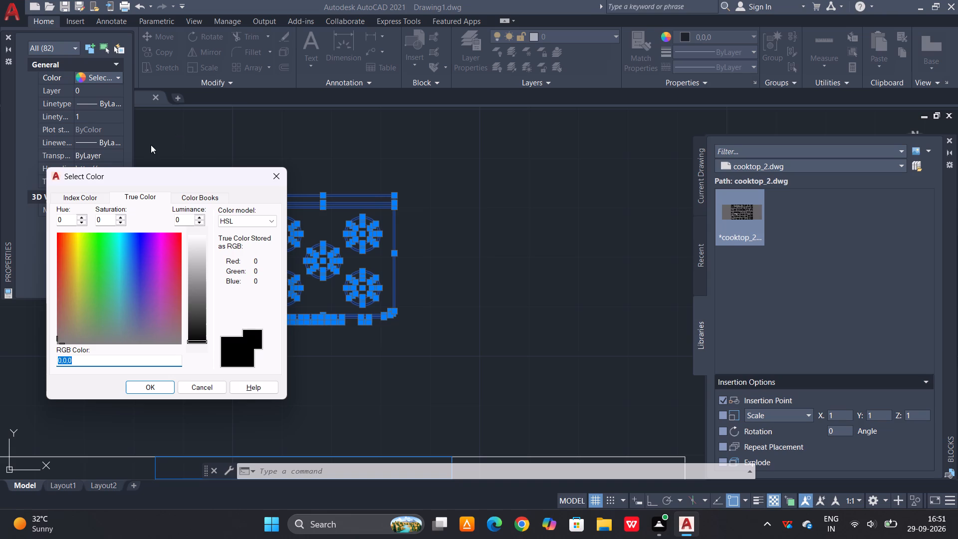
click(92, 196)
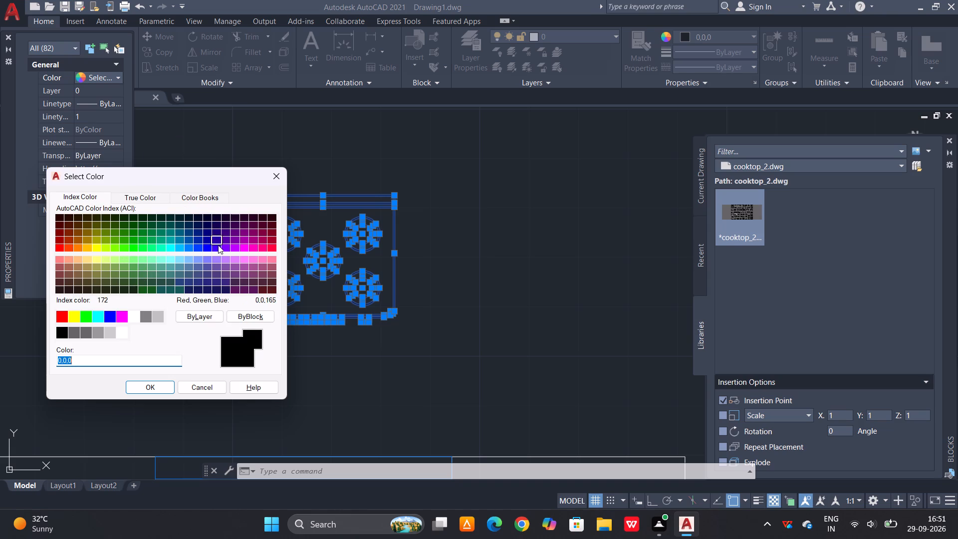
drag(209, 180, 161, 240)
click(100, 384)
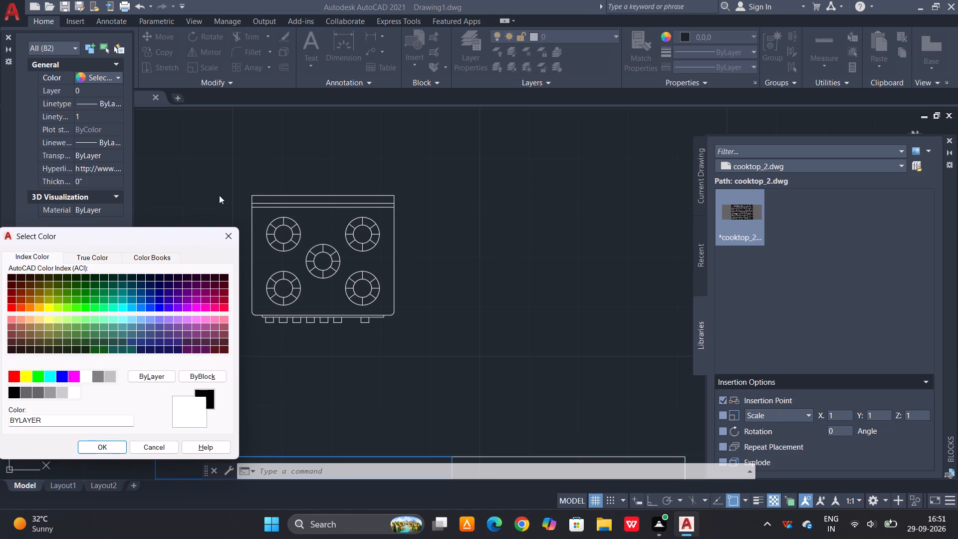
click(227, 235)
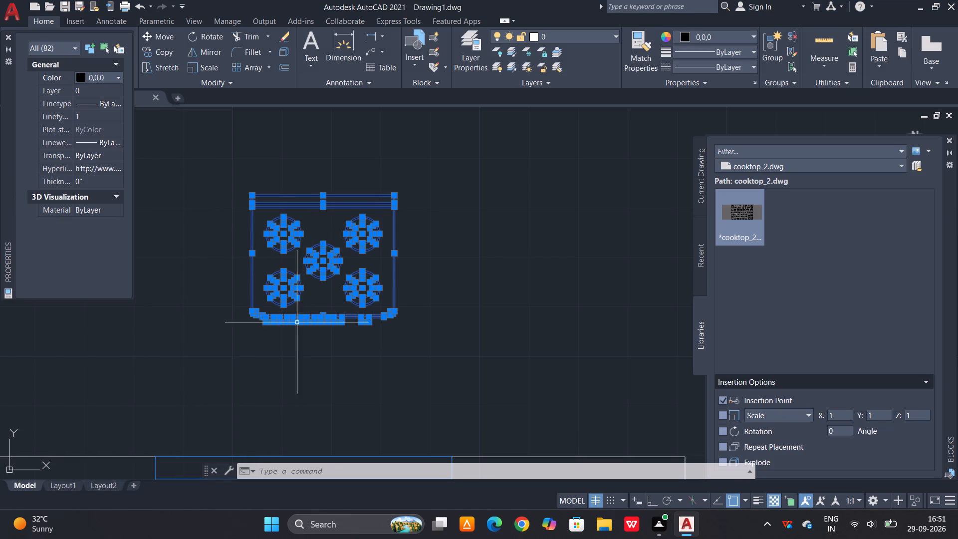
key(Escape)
Set the colour of all the five-burner cooktop's objects to index colour White.
drag(424, 176, 403, 194)
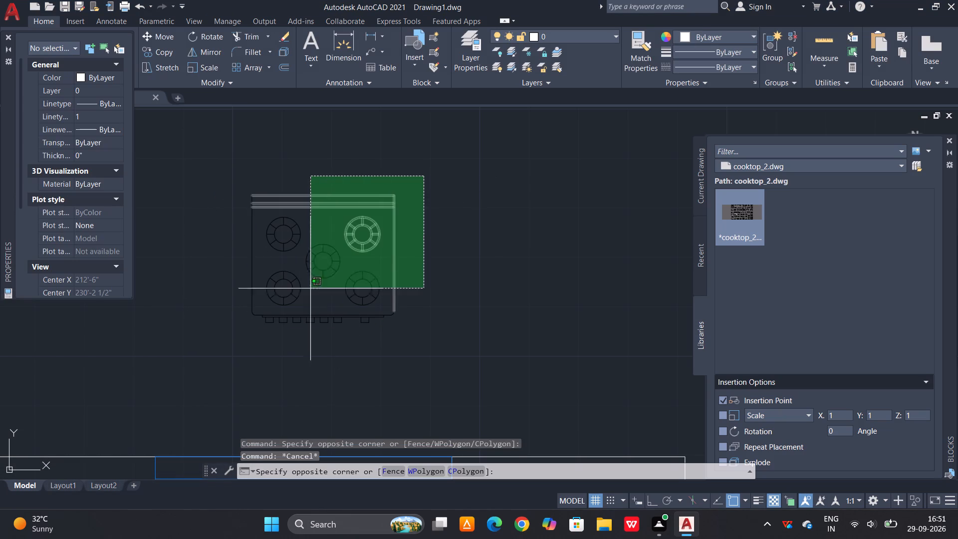
click(245, 350)
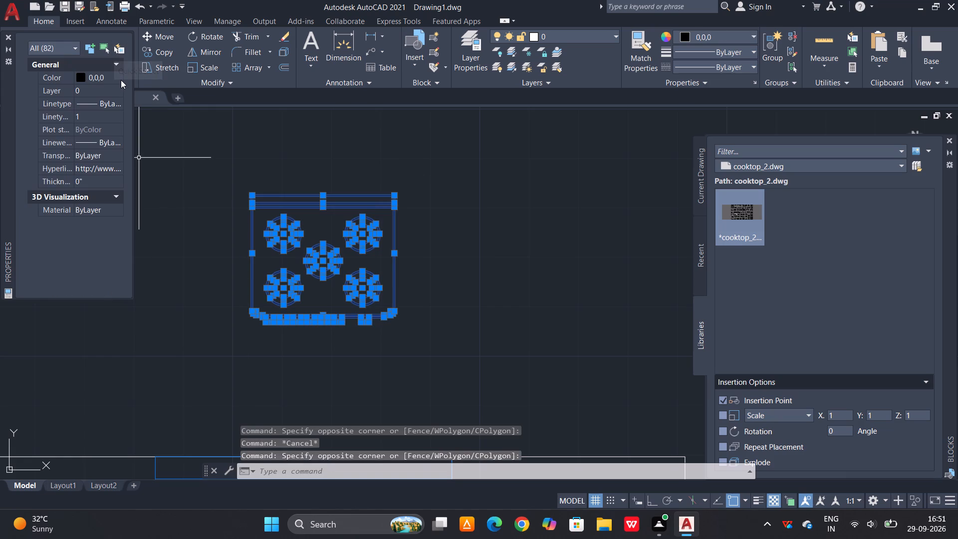
click(120, 79)
click(120, 79)
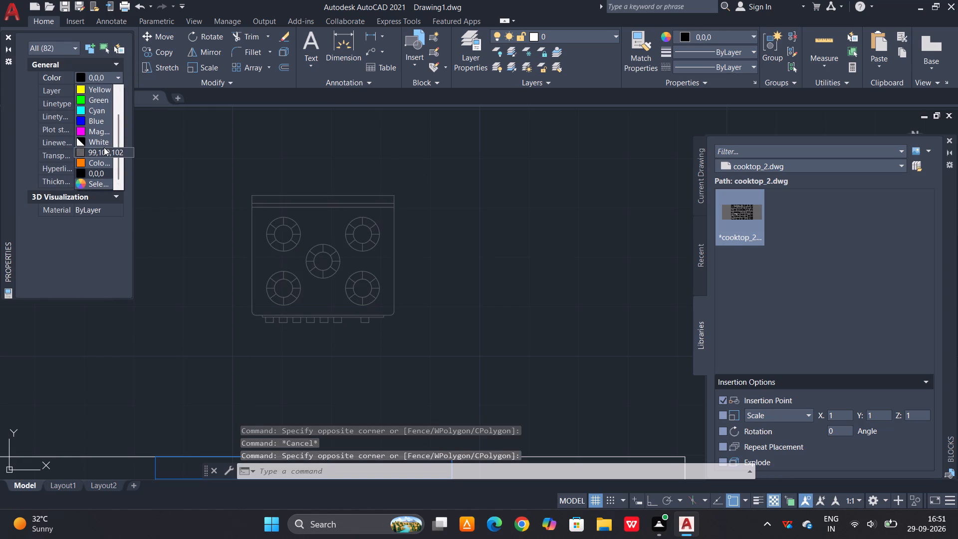
click(98, 184)
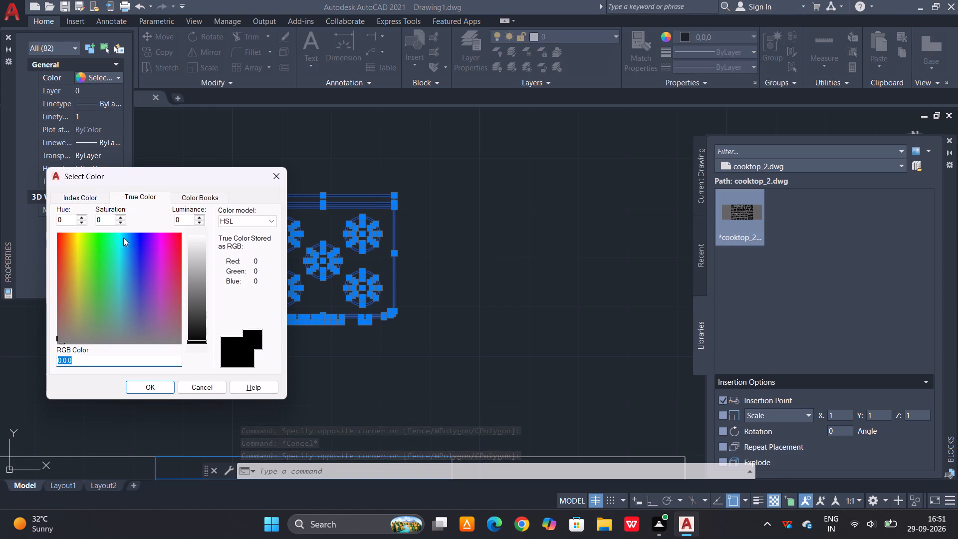
click(72, 197)
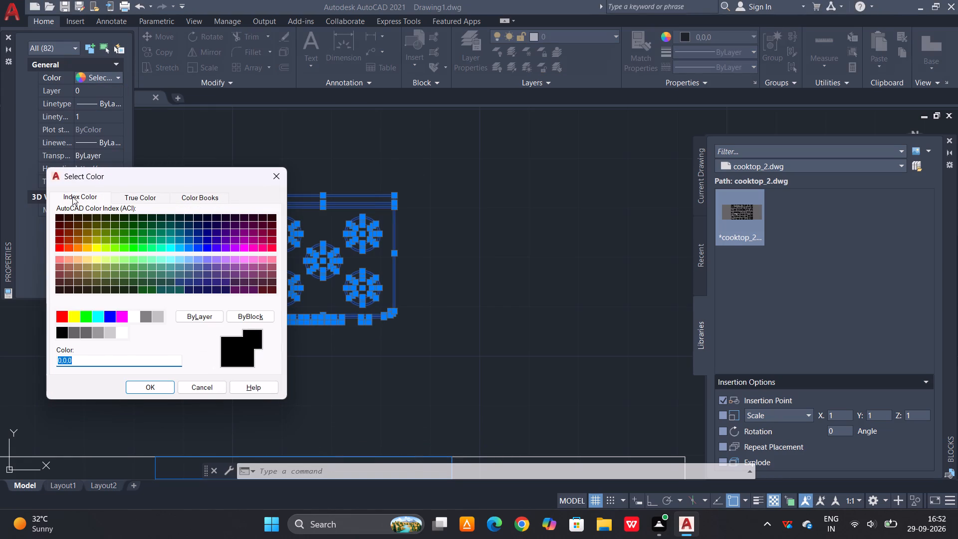
click(74, 195)
click(131, 316)
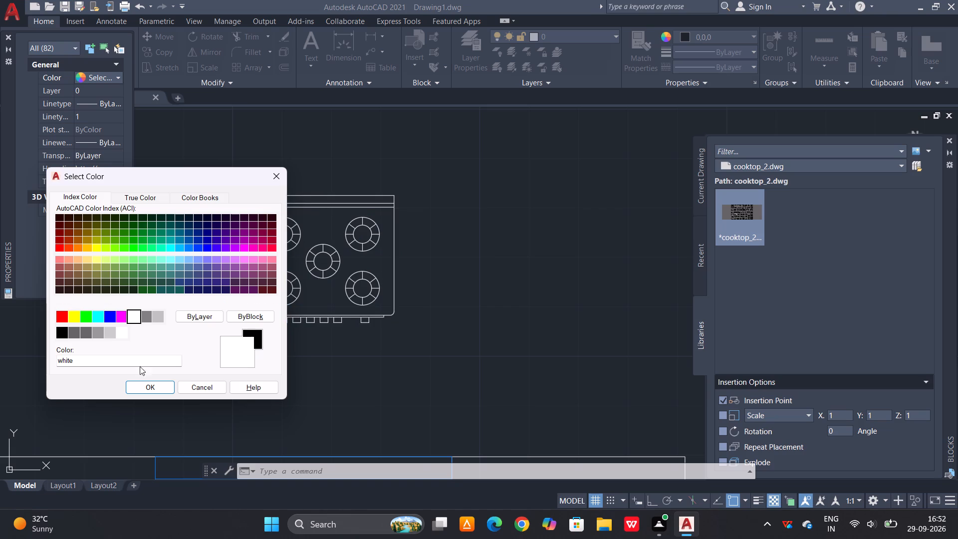
click(144, 387)
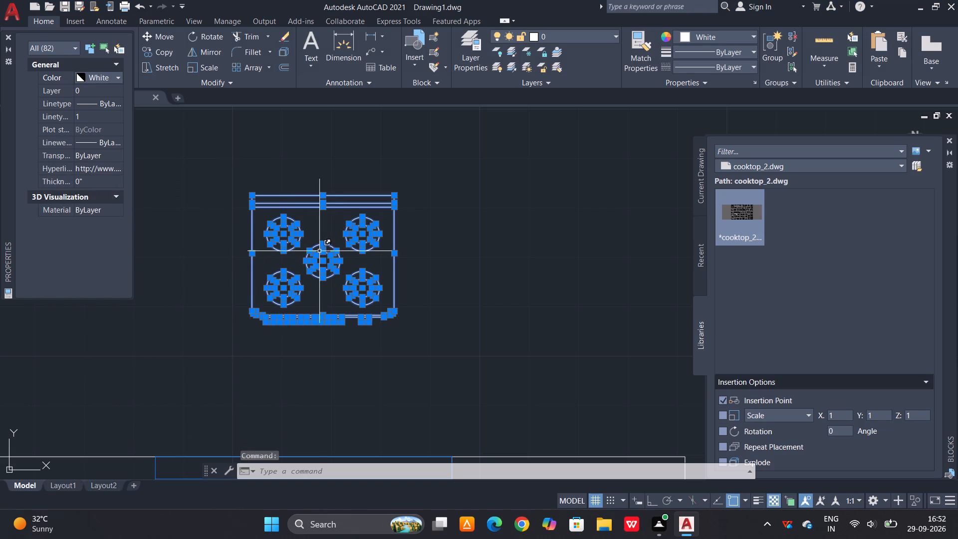
key(Escape)
Define the white five-burner cooktop as a block named g.
drag(404, 173, 398, 183)
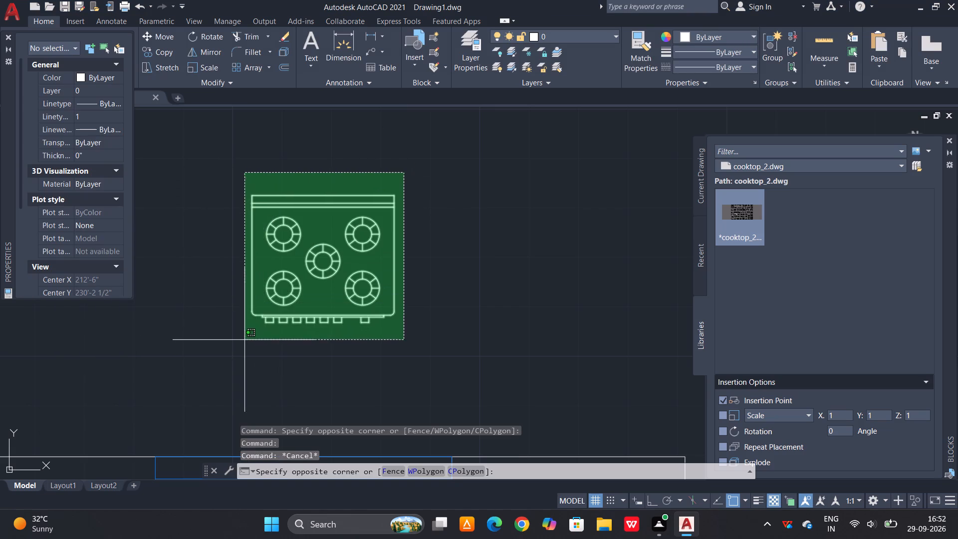
click(241, 344)
text(b)
key(space)
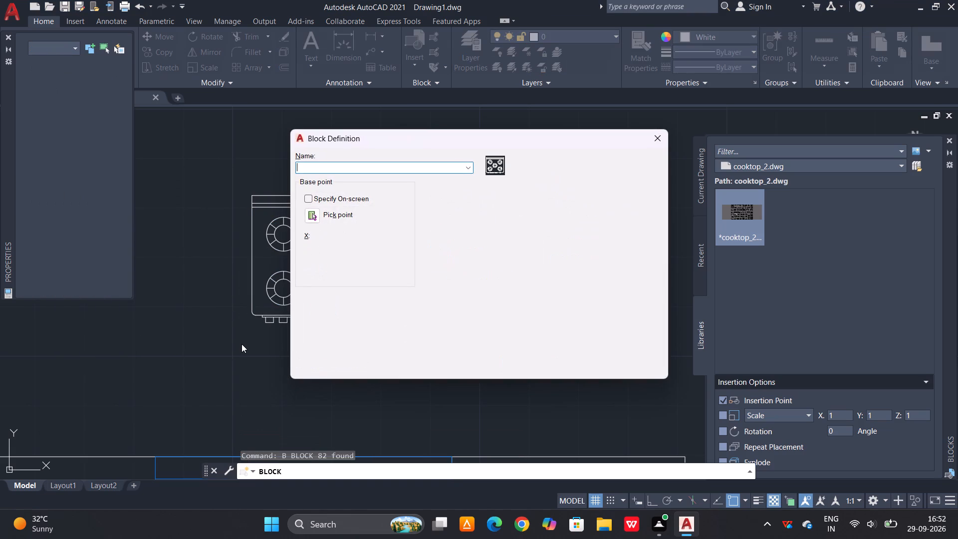
key(g)
click(523, 360)
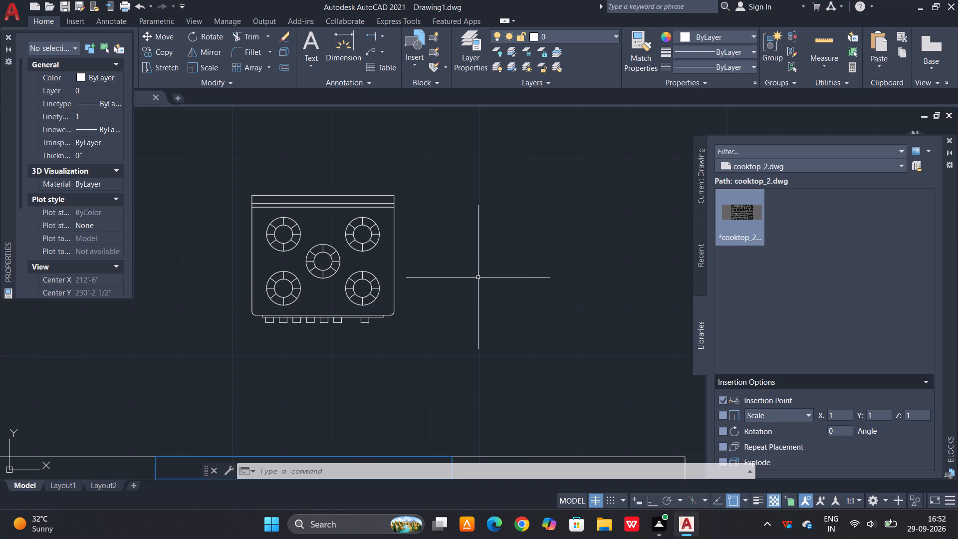
Move the five-burner cooktop block by its back-edge midpoint onto the inner face of the kitchen's upper wall, at the window's right end.
click(433, 178)
click(253, 362)
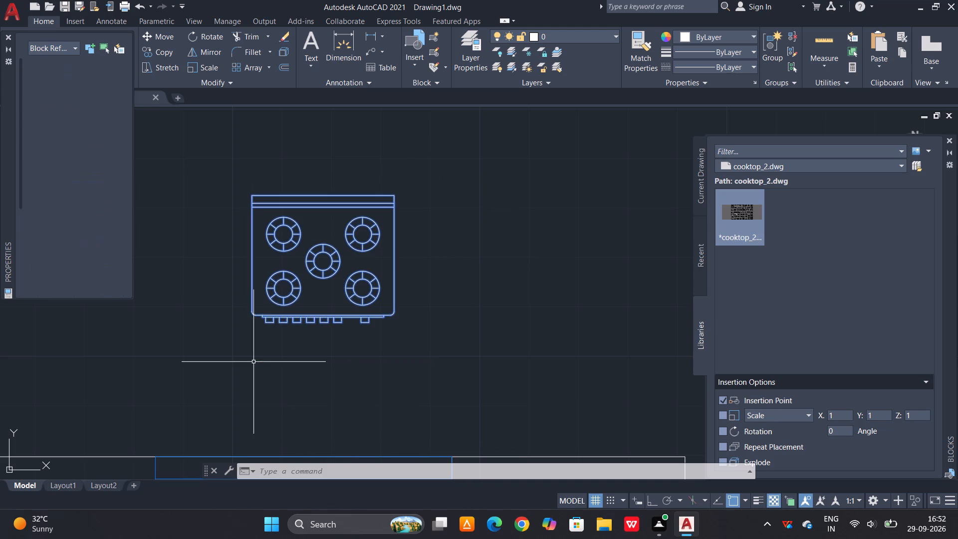
key(m)
key(space)
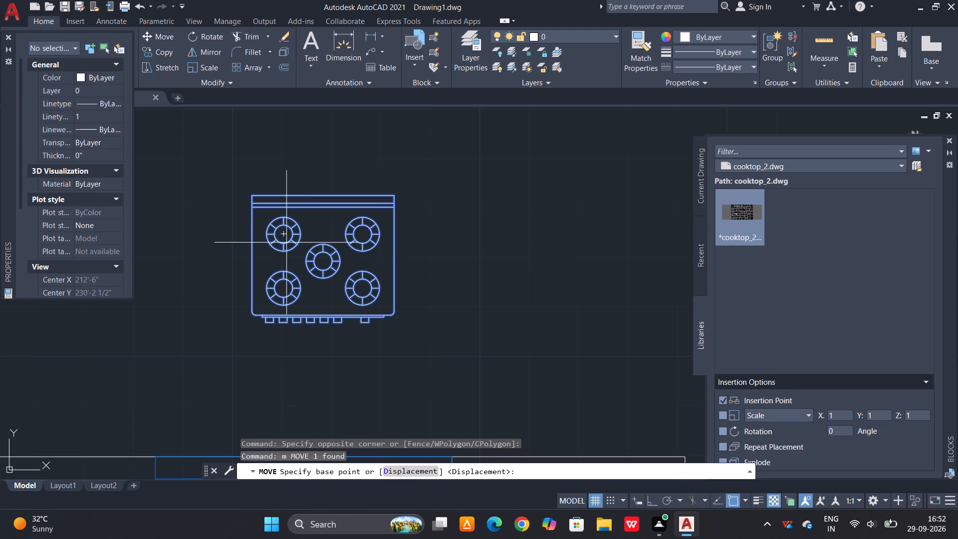
click(327, 198)
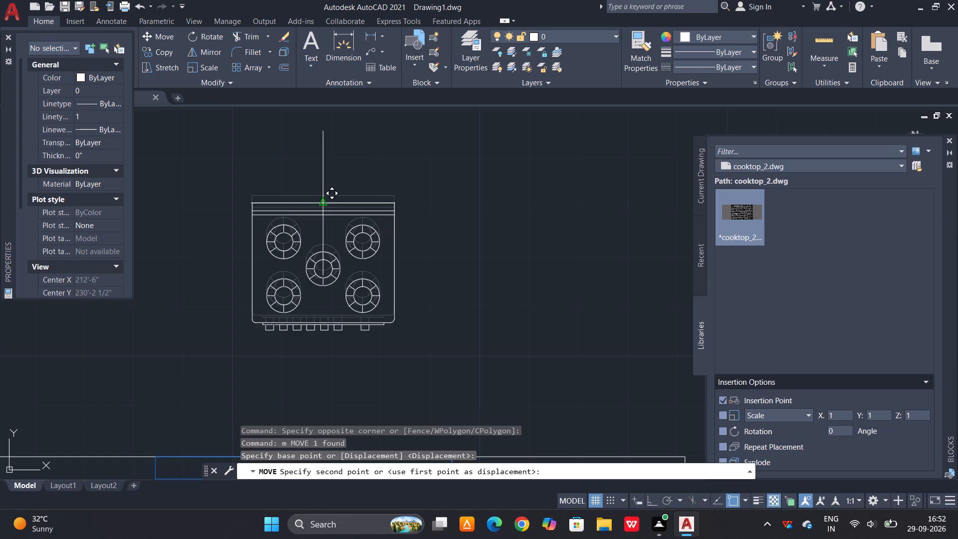
scroll(322, 207, down, 4)
scroll(337, 284, up, 2)
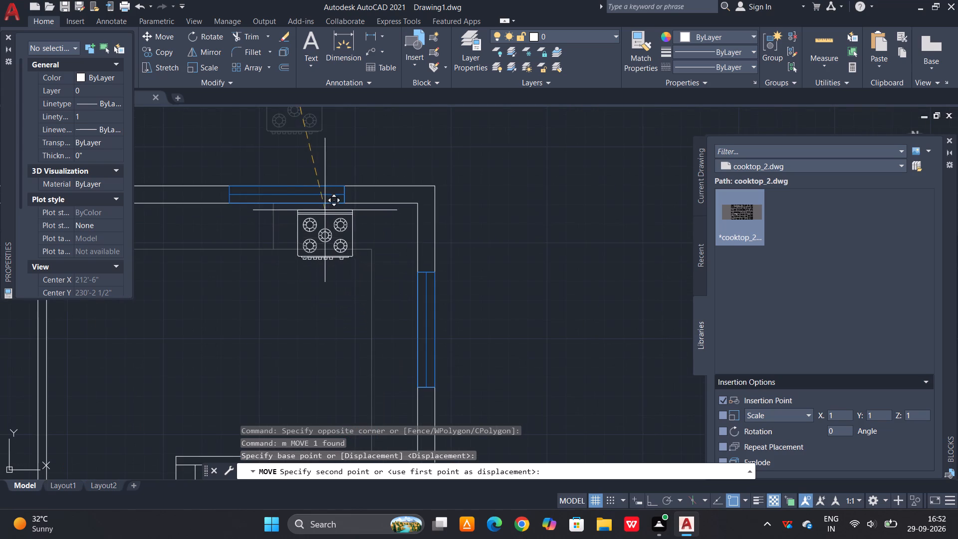
scroll(324, 207, up, 2)
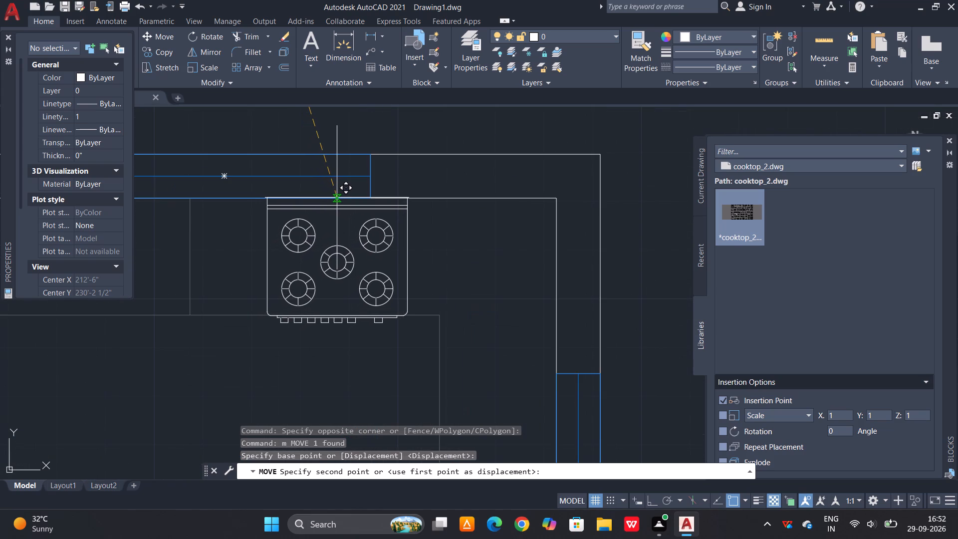
scroll(337, 198, up, 1)
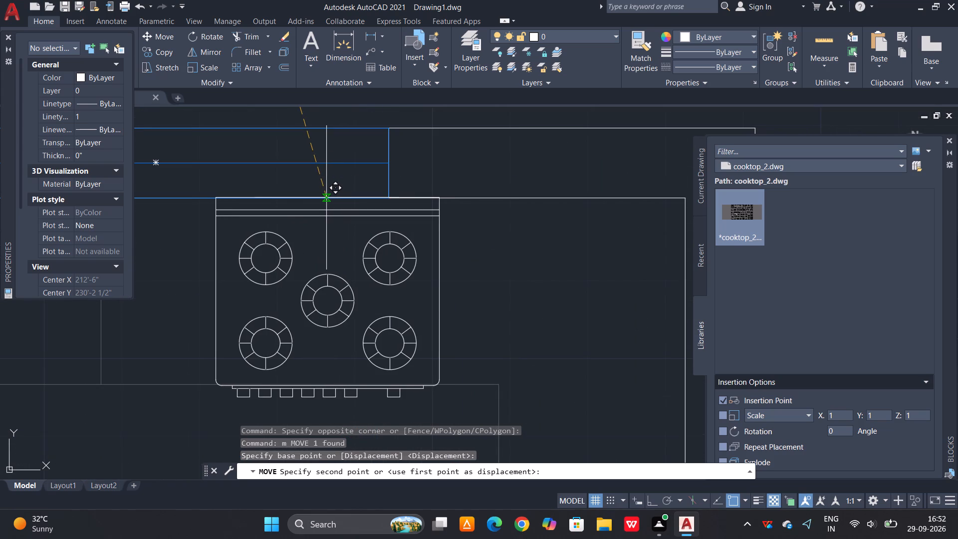
scroll(322, 199, up, 2)
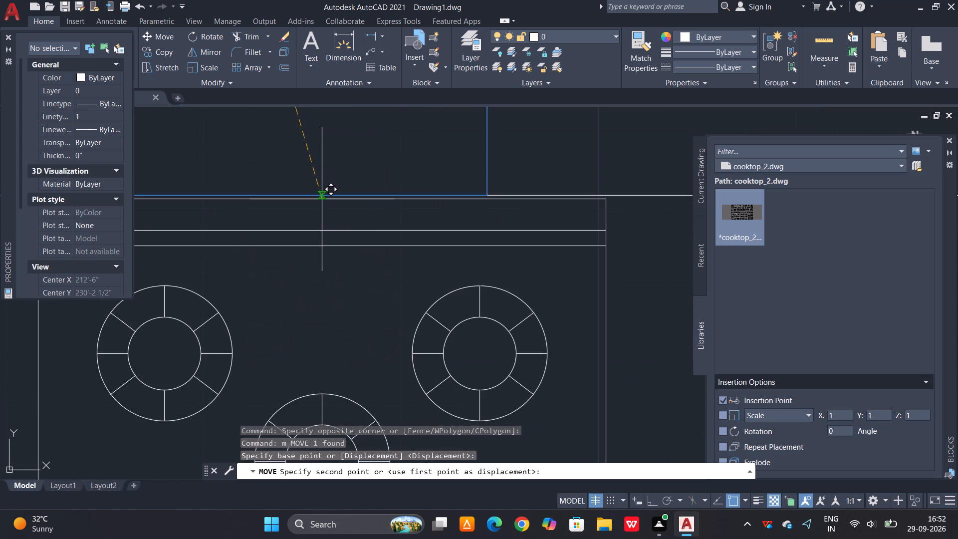
click(321, 197)
scroll(364, 176, down, 1)
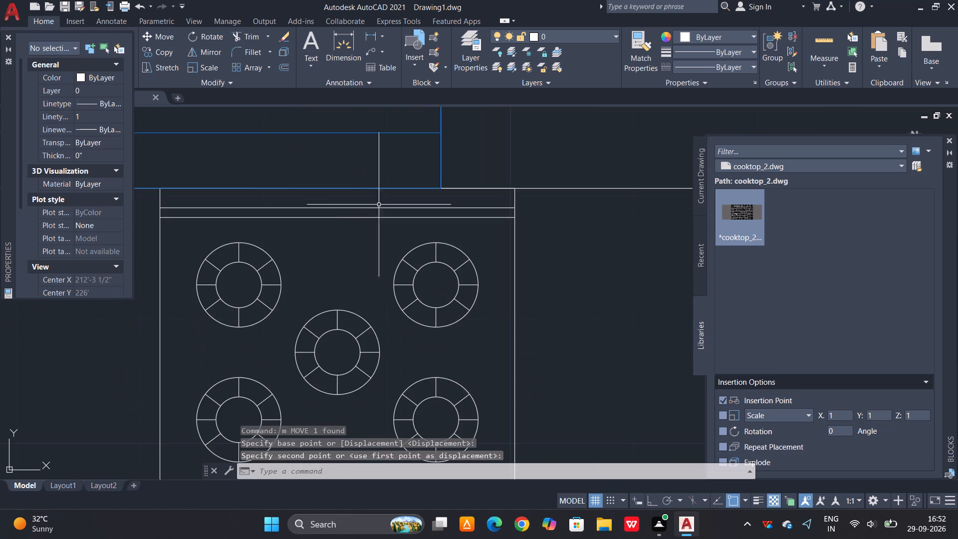
key(Escape)
Scale the cooktop block down slightly about its back-edge midpoint so it fits within the counter depth.
scroll(431, 222, down, 2)
drag(414, 252, 409, 261)
click(374, 288)
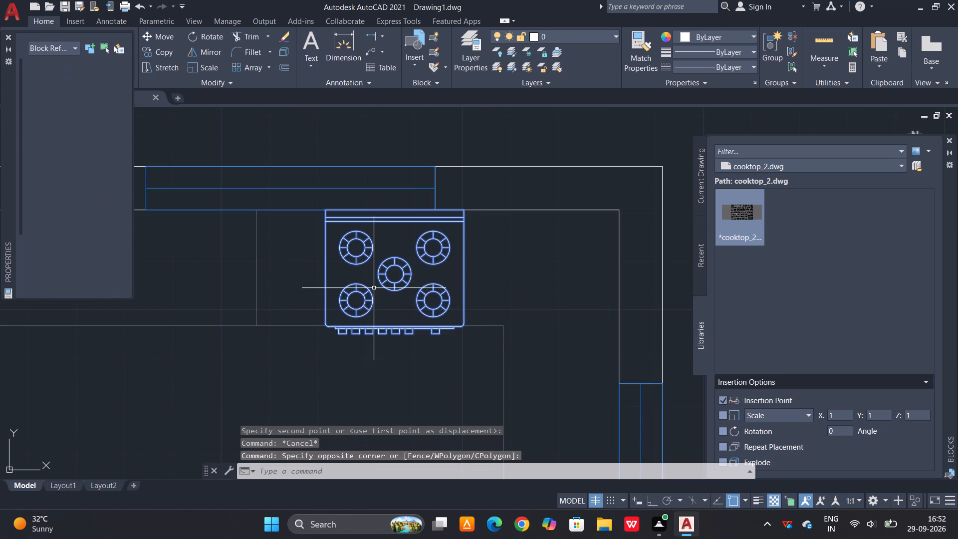
key(s)
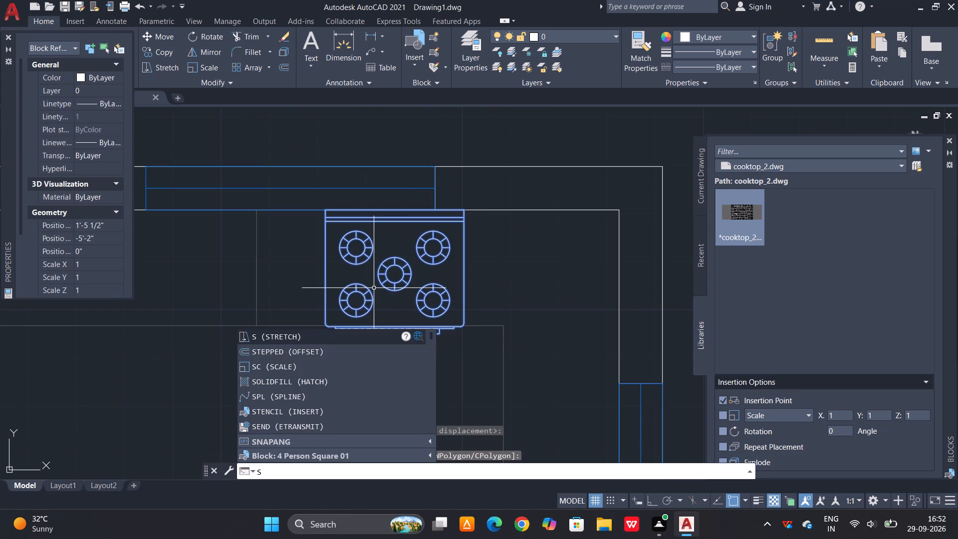
key(c)
key(space)
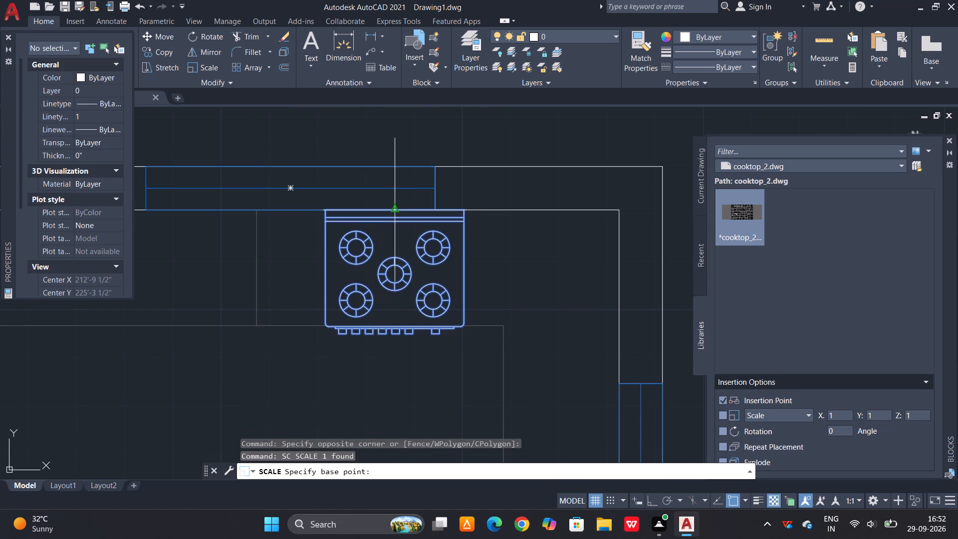
click(398, 212)
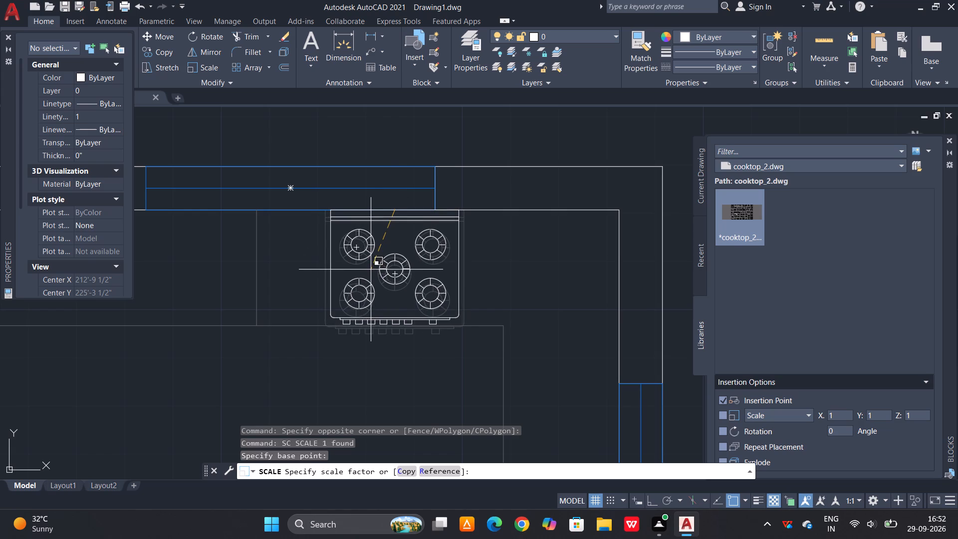
click(371, 269)
scroll(383, 292, up, 1)
scroll(383, 290, down, 1)
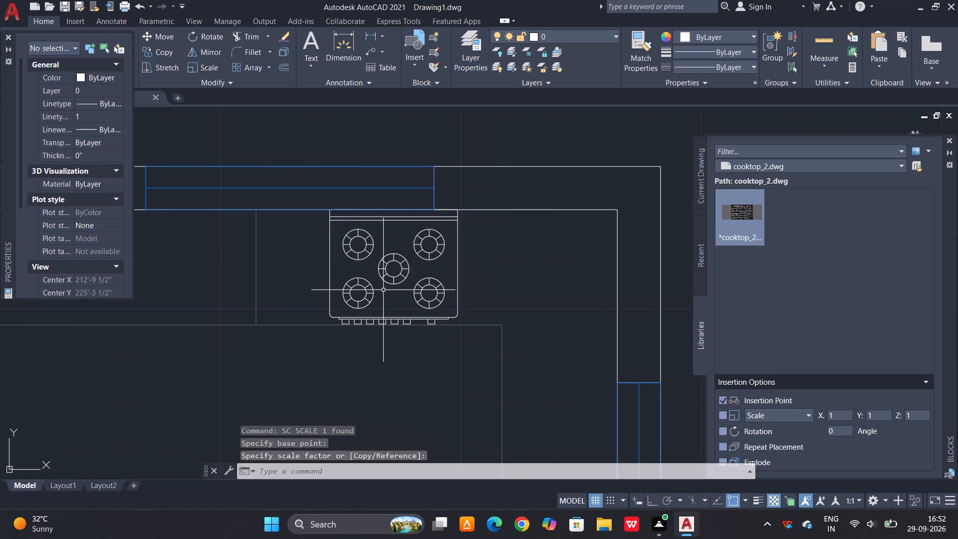
scroll(375, 254, down, 2)
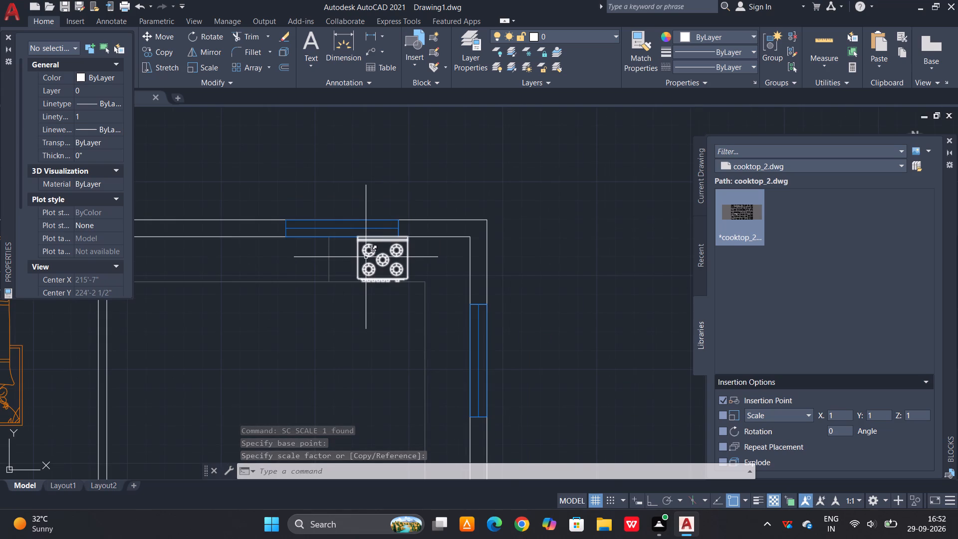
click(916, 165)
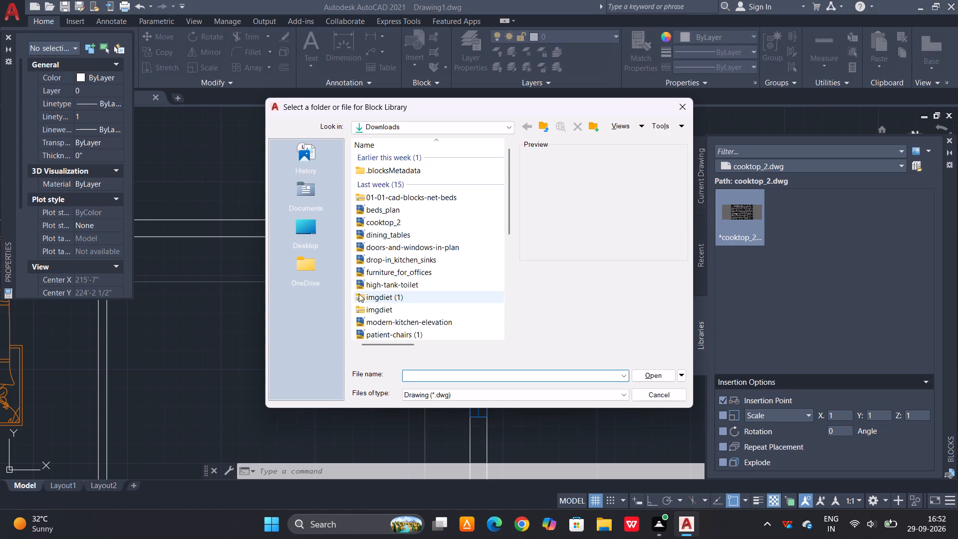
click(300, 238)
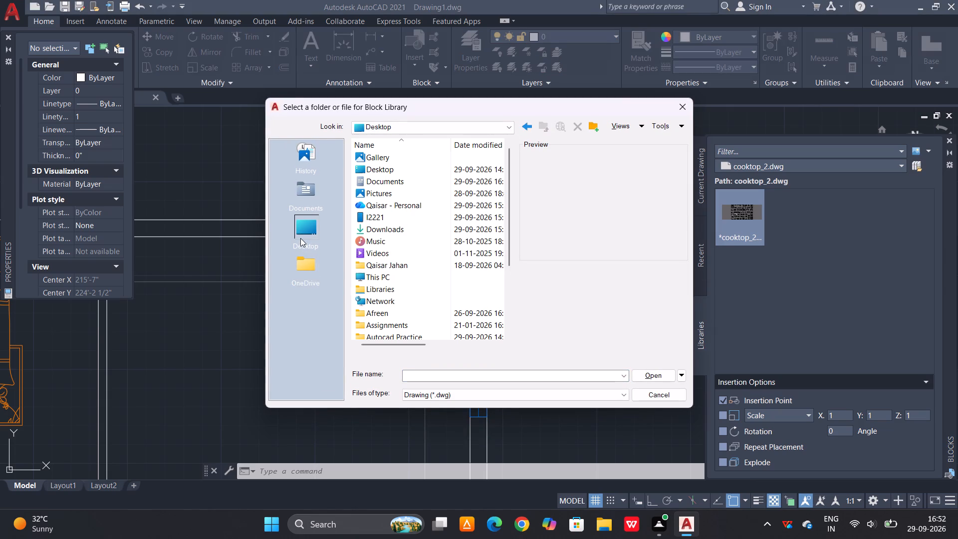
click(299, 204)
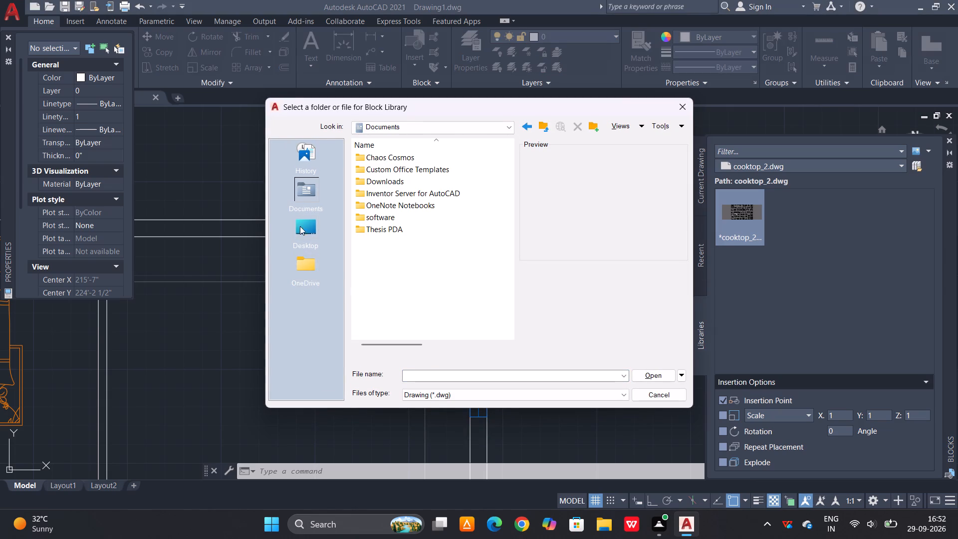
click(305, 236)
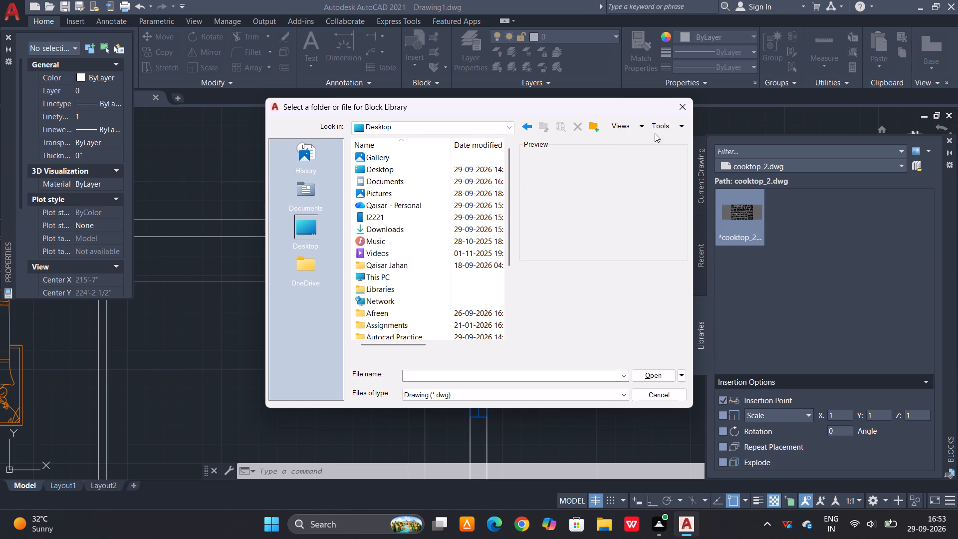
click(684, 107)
Load drop-in_kitchen_sinks.dwg from Downloads as the block library.
click(914, 162)
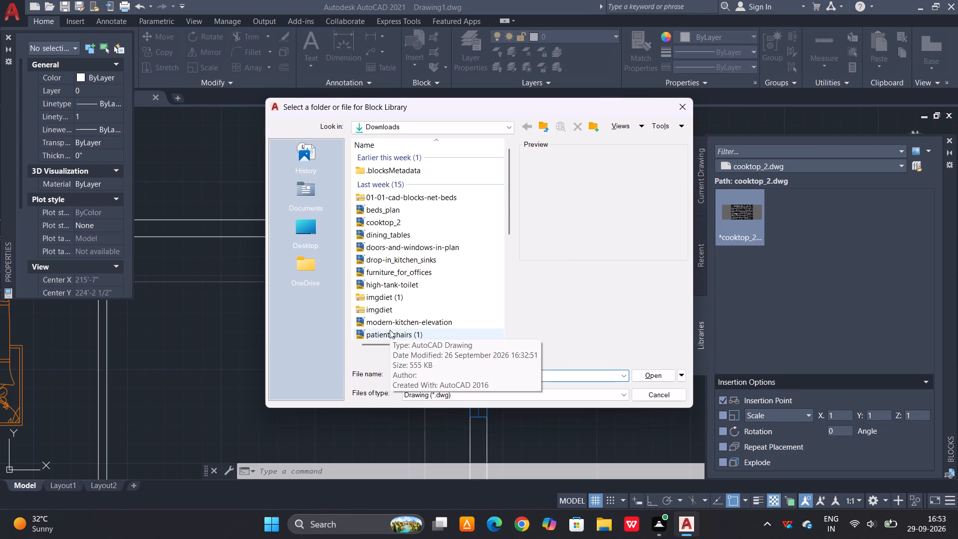
click(369, 260)
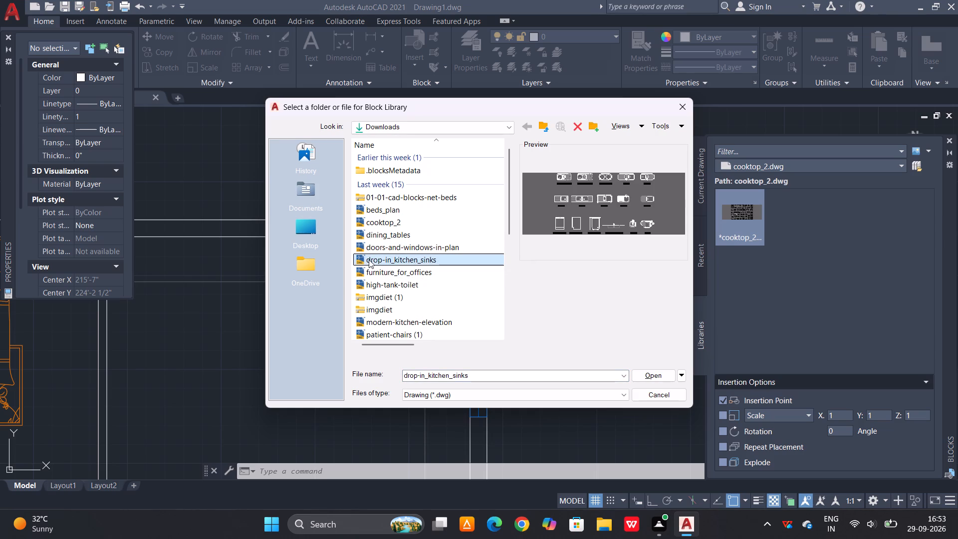
click(654, 376)
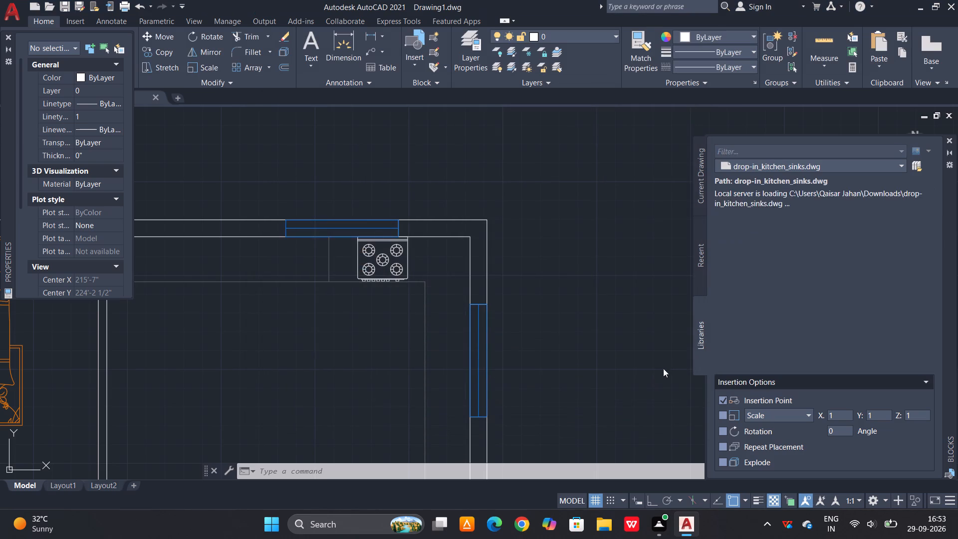
Insert the single-bowl SINK_KITC... block with a left-hand drainboard in the empty area outside the kitchen's right wall.
scroll(808, 257, down, 2)
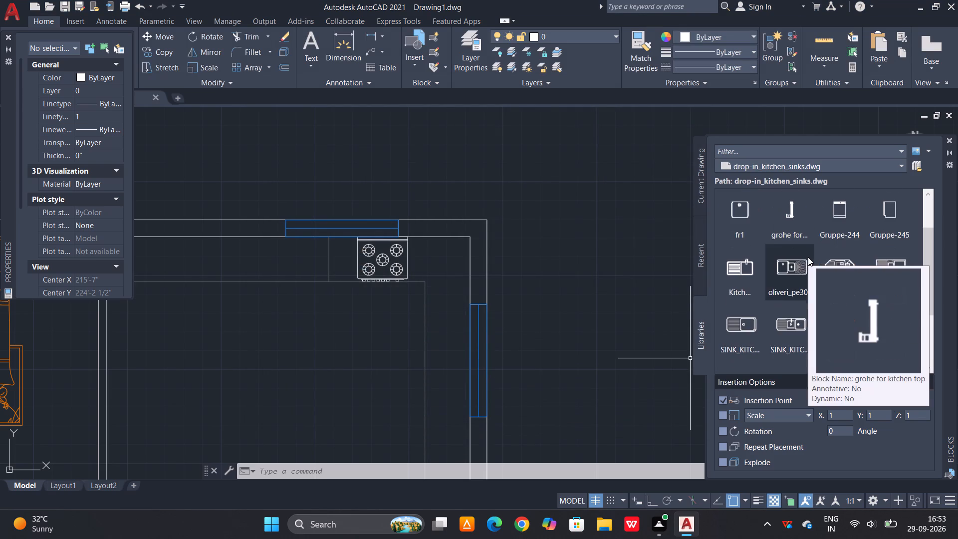
scroll(927, 268, down, 2)
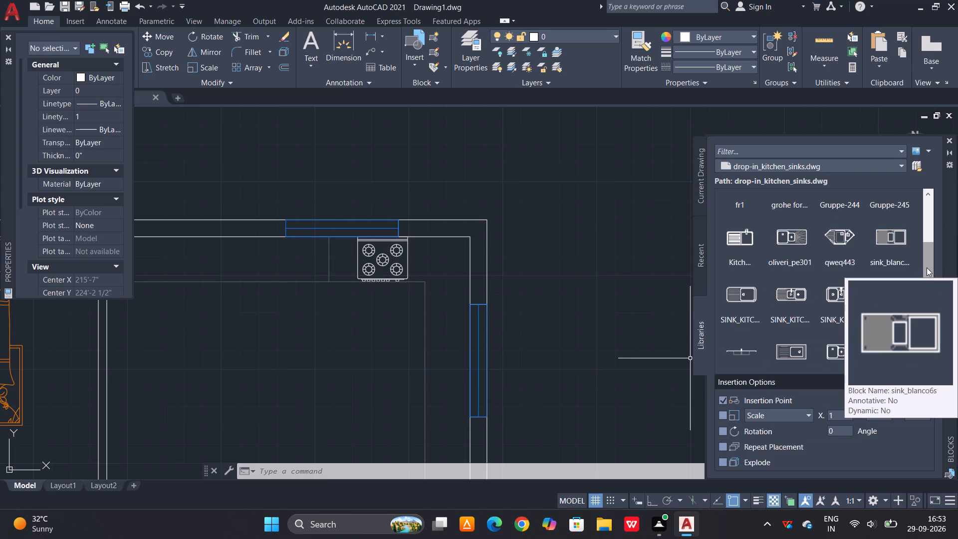
scroll(927, 267, down, 2)
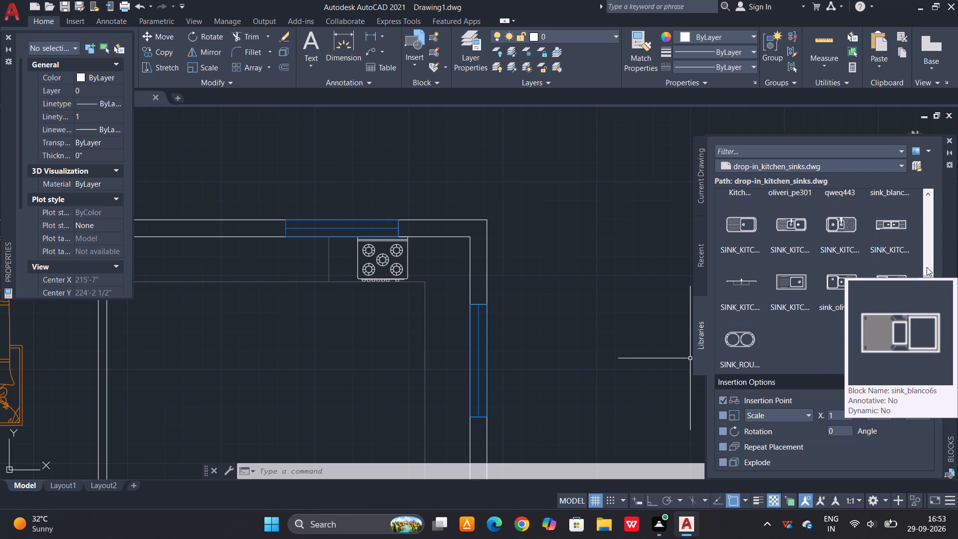
scroll(927, 267, down, 1)
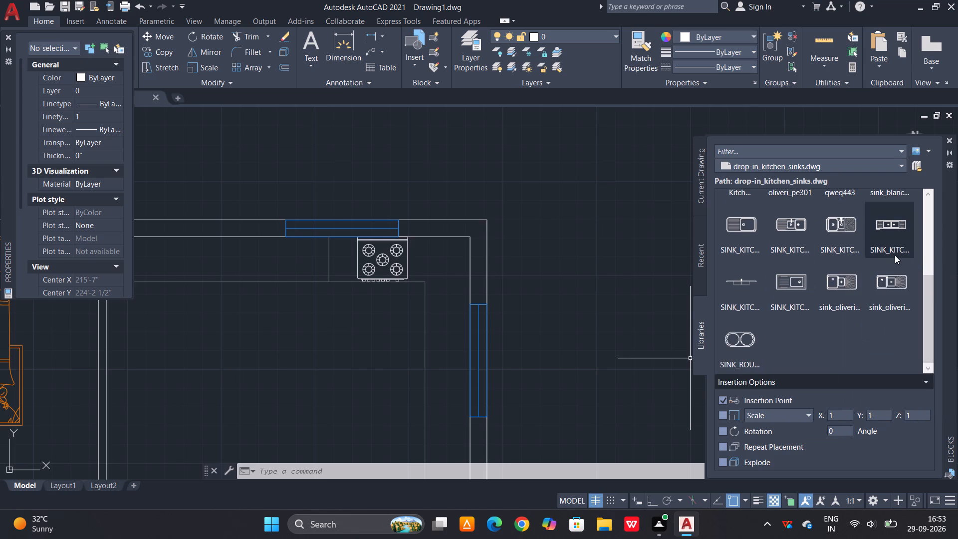
drag(746, 227, 570, 200)
scroll(570, 200, up, 5)
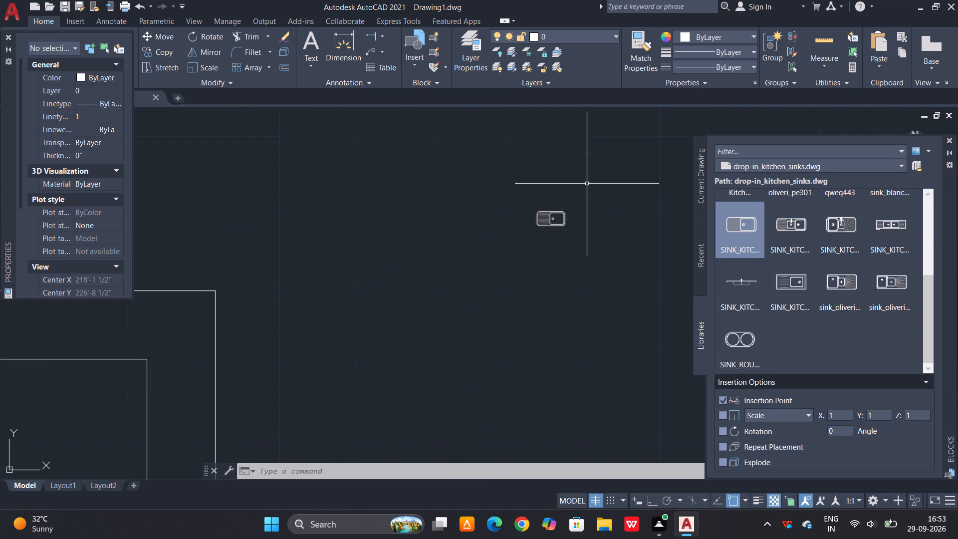
Rotate the sink block to 270° about its long-edge midpoint with Ortho on, so the drainboard faces up.
scroll(587, 184, up, 1)
drag(585, 184, 567, 204)
click(413, 343)
text(ro)
key(space)
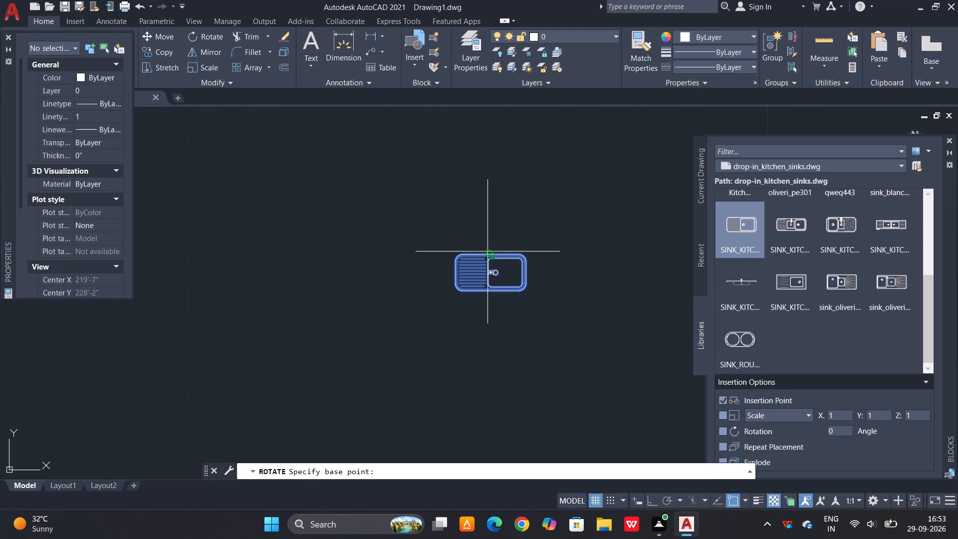
click(487, 252)
key(F8)
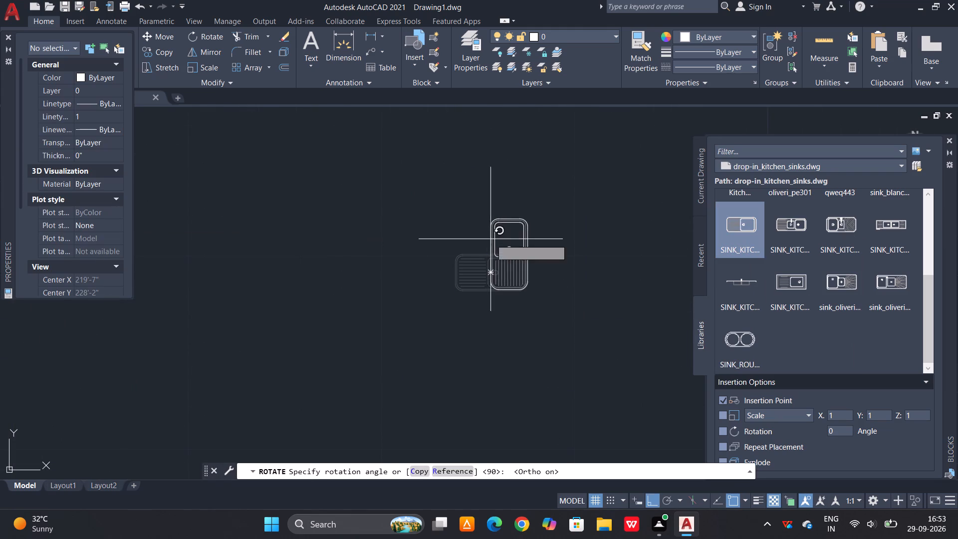
click(472, 358)
Move the rotated sink by its right-edge midpoint onto the inner face of the kitchen's right wall, below the window.
drag(515, 189, 482, 226)
click(386, 357)
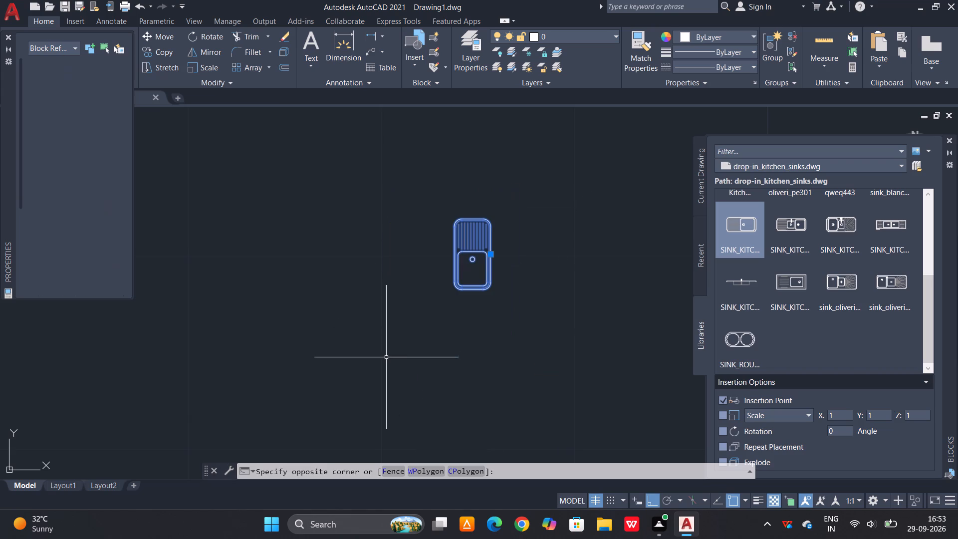
key(m)
key(space)
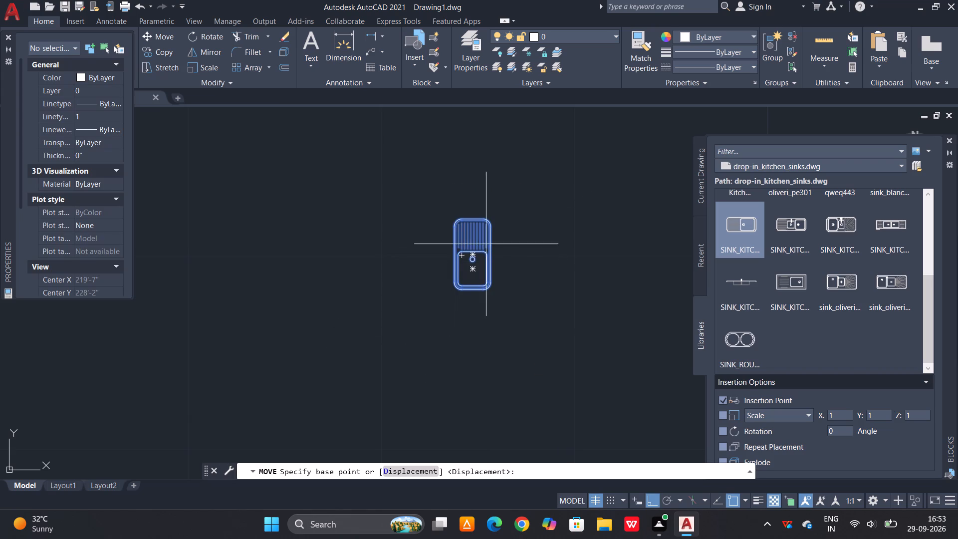
click(491, 252)
scroll(537, 158, down, 3)
scroll(417, 289, down, 5)
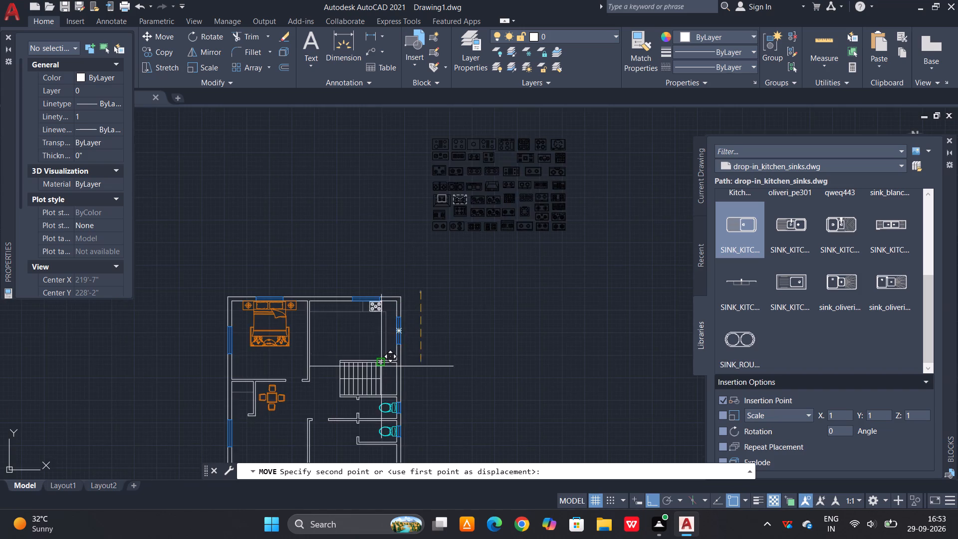
scroll(382, 367, up, 3)
scroll(413, 317, up, 3)
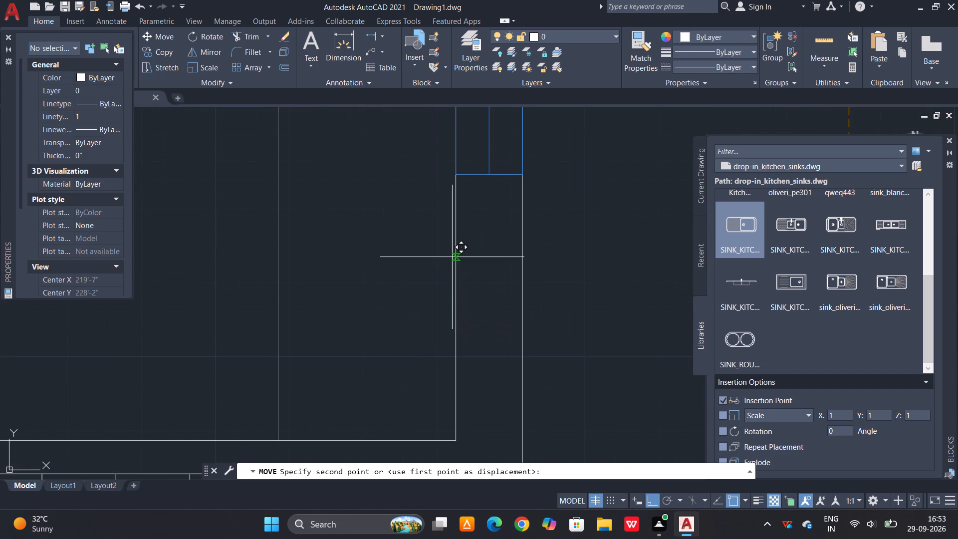
click(454, 257)
Scale the sink about its wall-side edge midpoint with a freely picked factor so it fits within the counter depth.
scroll(441, 255, up, 1)
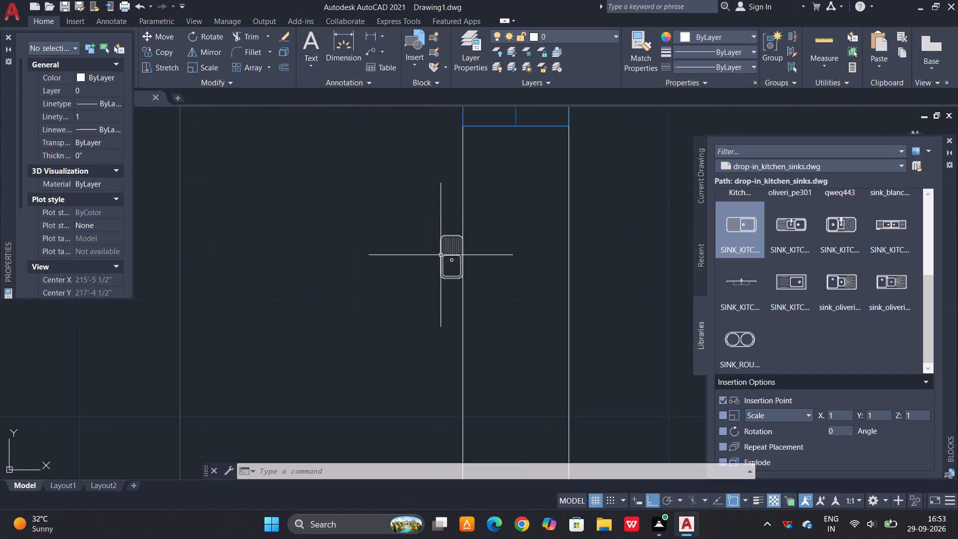
scroll(441, 255, up, 2)
key(Escape)
drag(435, 260, 432, 264)
text(sc)
key(space)
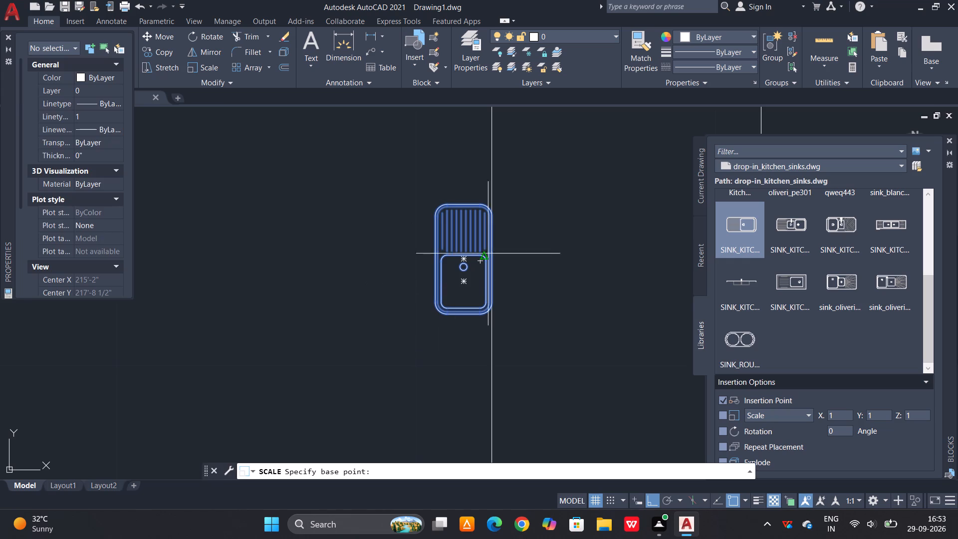
click(493, 260)
scroll(491, 249, down, 2)
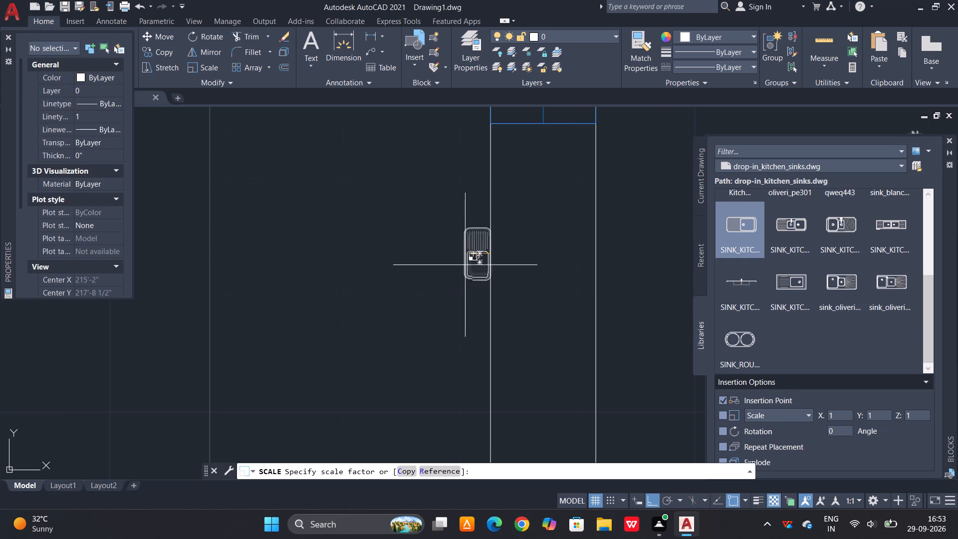
scroll(373, 323, down, 3)
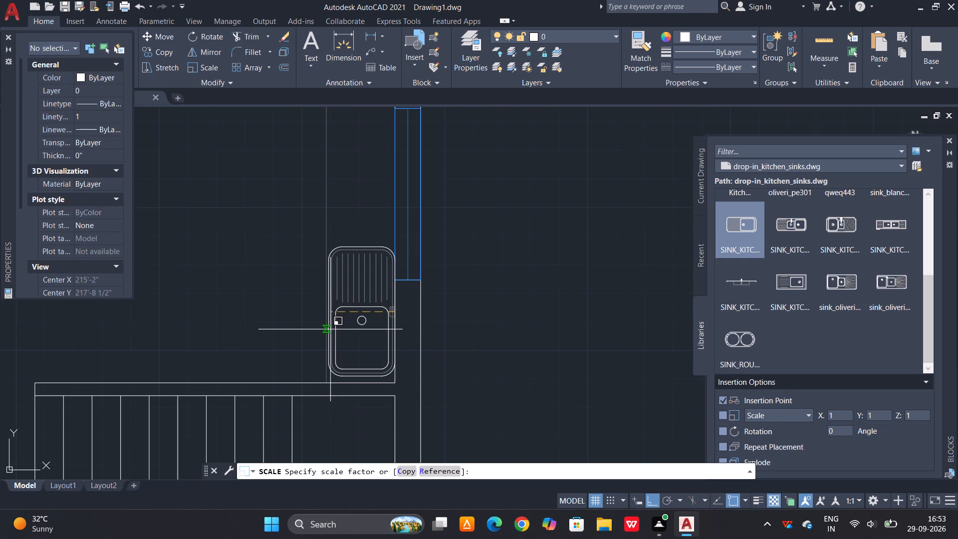
scroll(330, 329, up, 2)
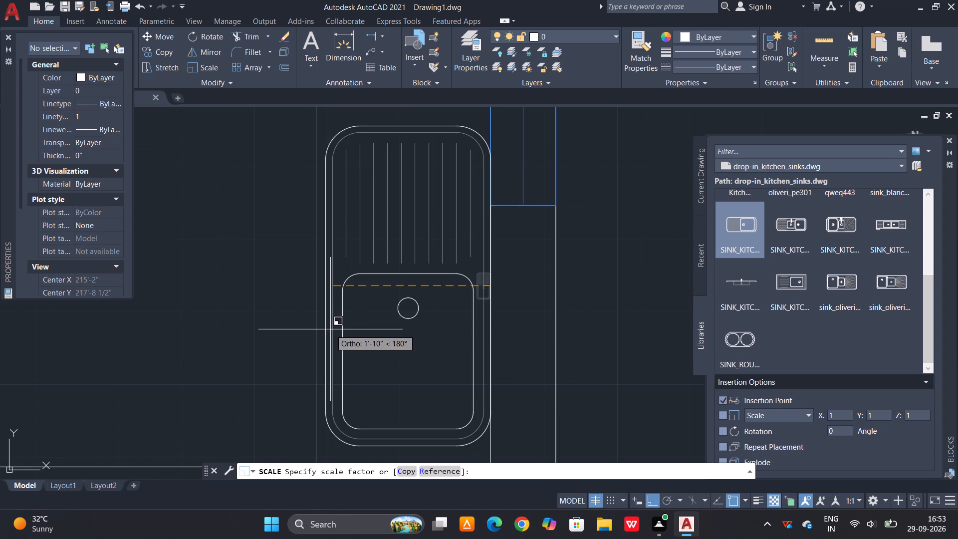
click(329, 283)
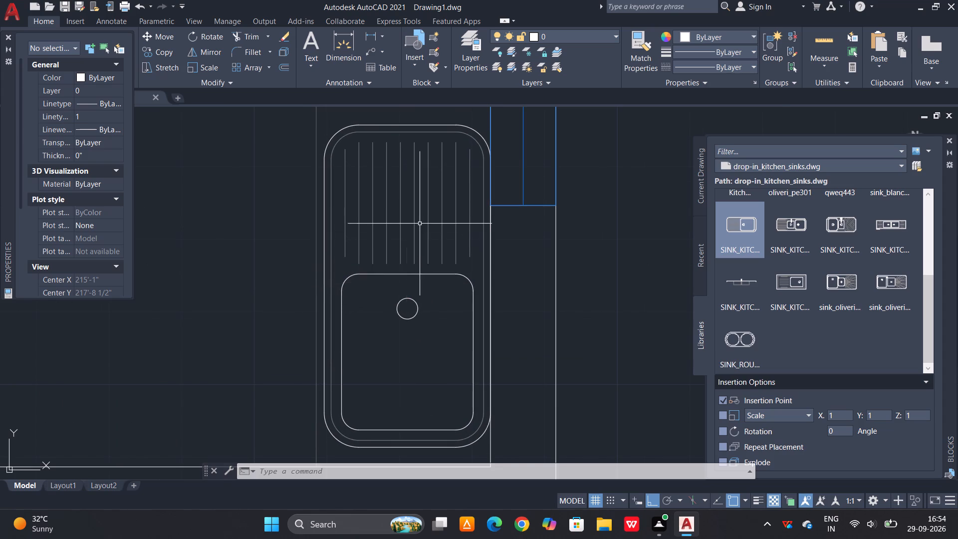
Move the sink down by its bottom-edge midpoint onto the wall line above the staircase.
scroll(421, 223, down, 2)
click(415, 239)
click(397, 285)
scroll(425, 297, up, 2)
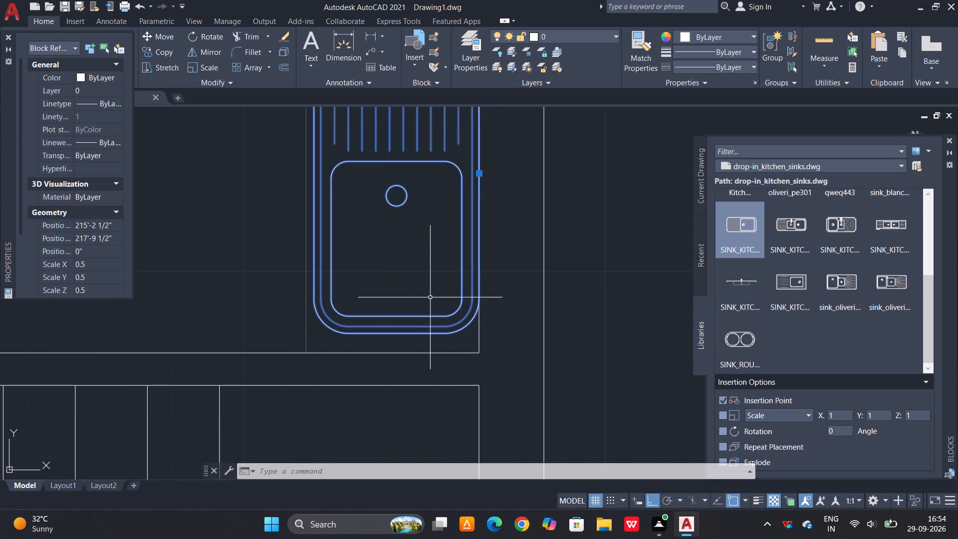
key(m)
key(space)
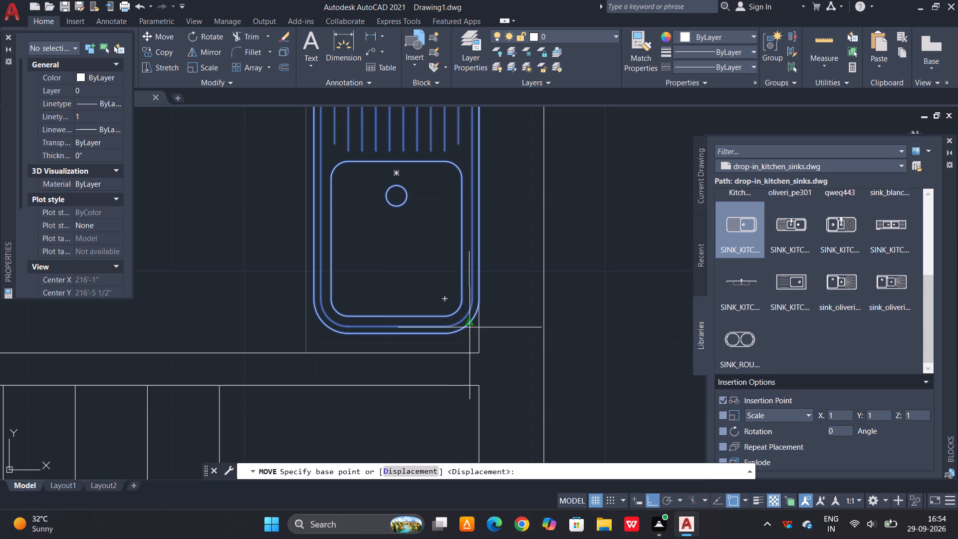
click(397, 335)
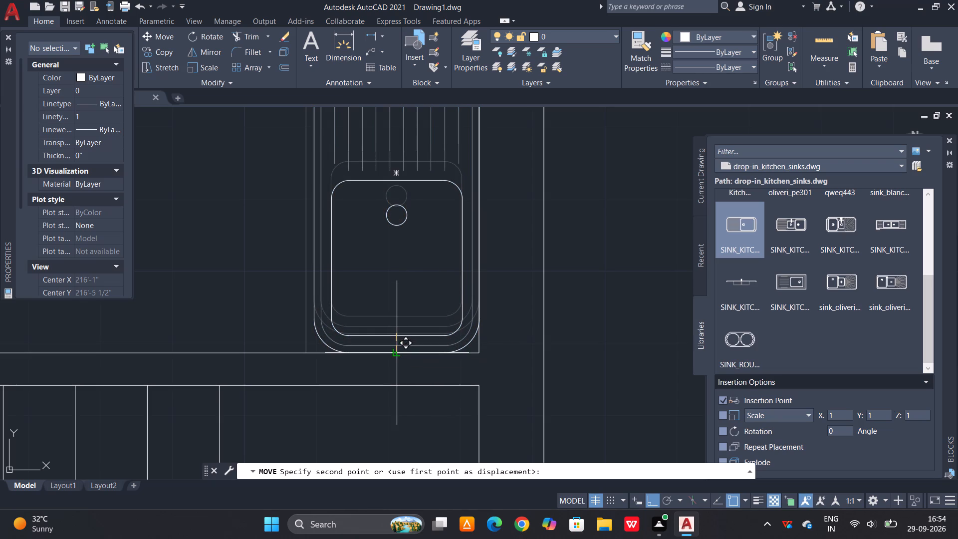
click(396, 351)
scroll(397, 350, down, 2)
middle_drag(447, 298, 444, 307)
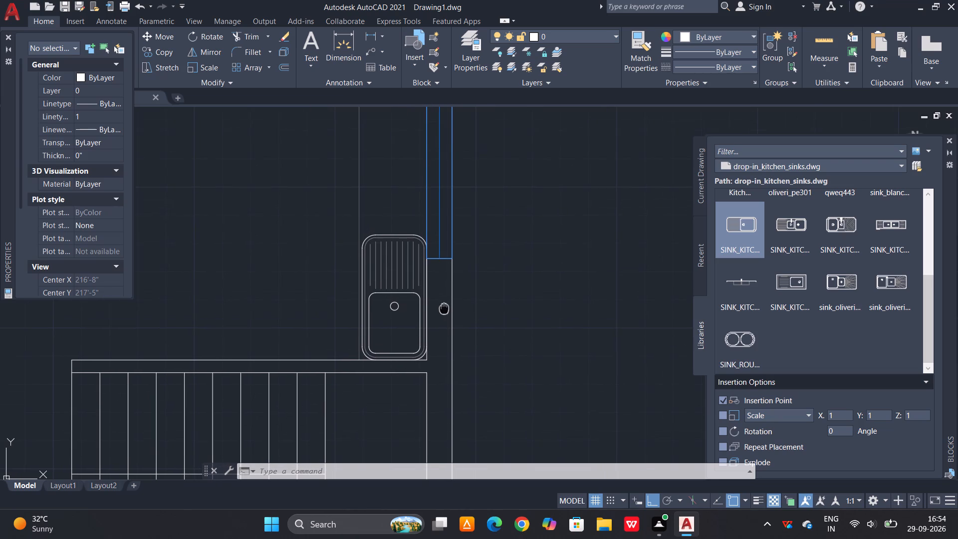
middle_drag(444, 307, 444, 308)
Load washbasin_all_views.dwg from Downloads as the block library.
scroll(454, 316, down, 2)
click(917, 165)
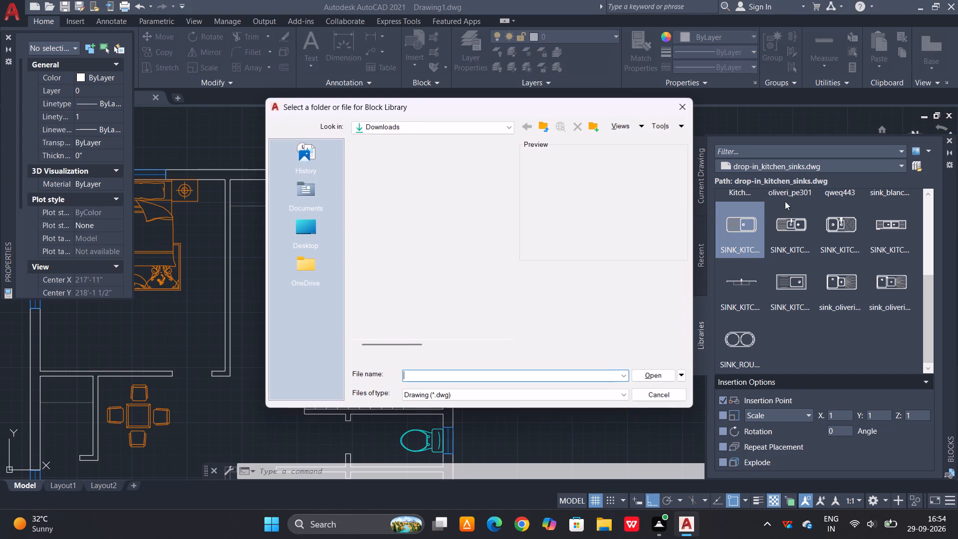
scroll(412, 278, down, 2)
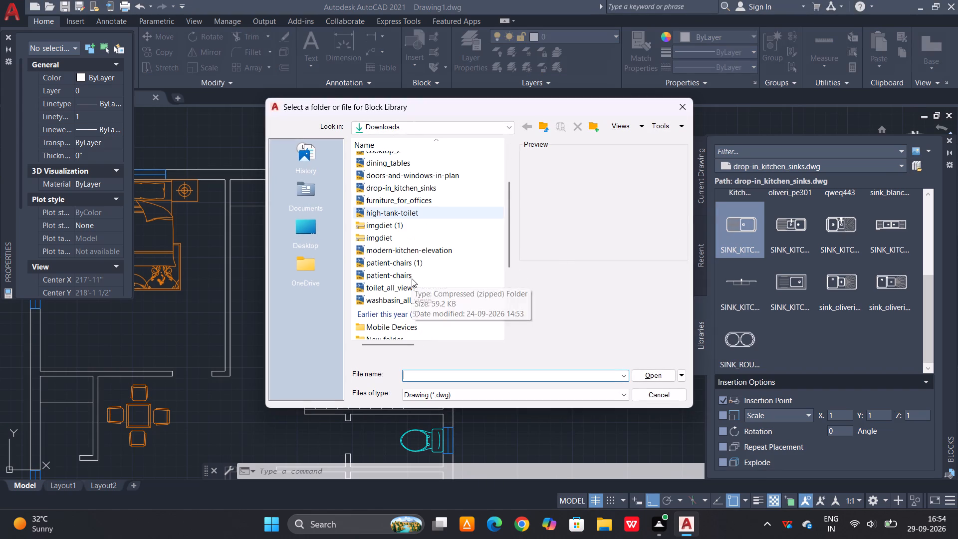
scroll(411, 280, down, 1)
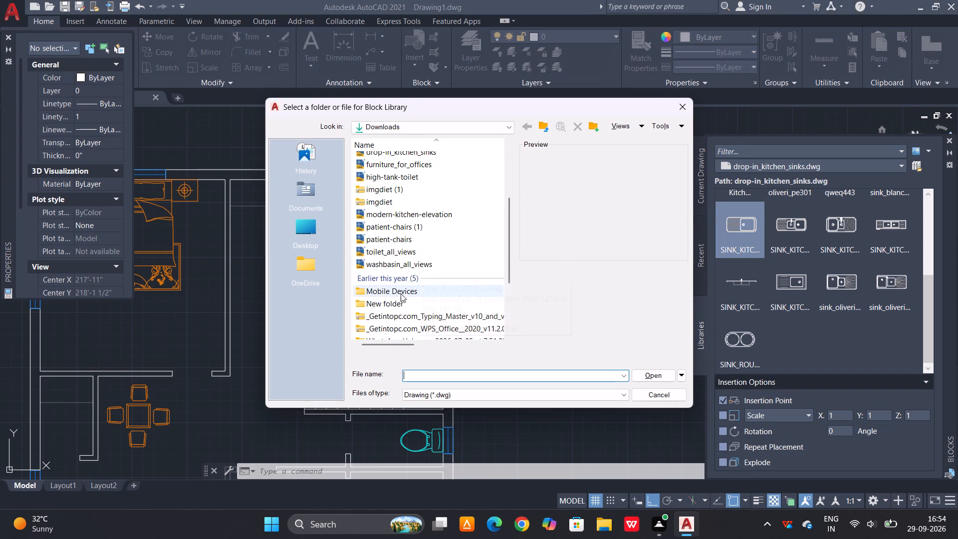
click(420, 270)
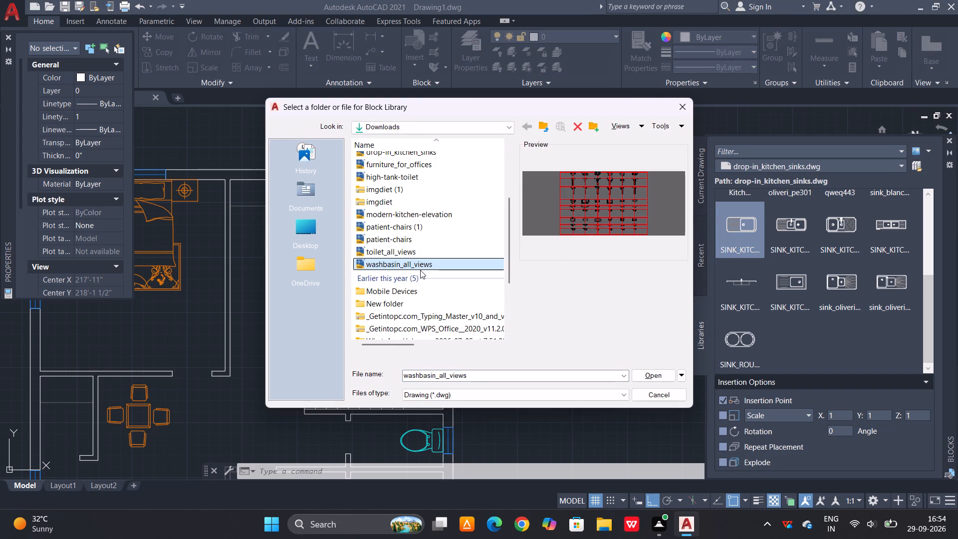
scroll(417, 249, up, 5)
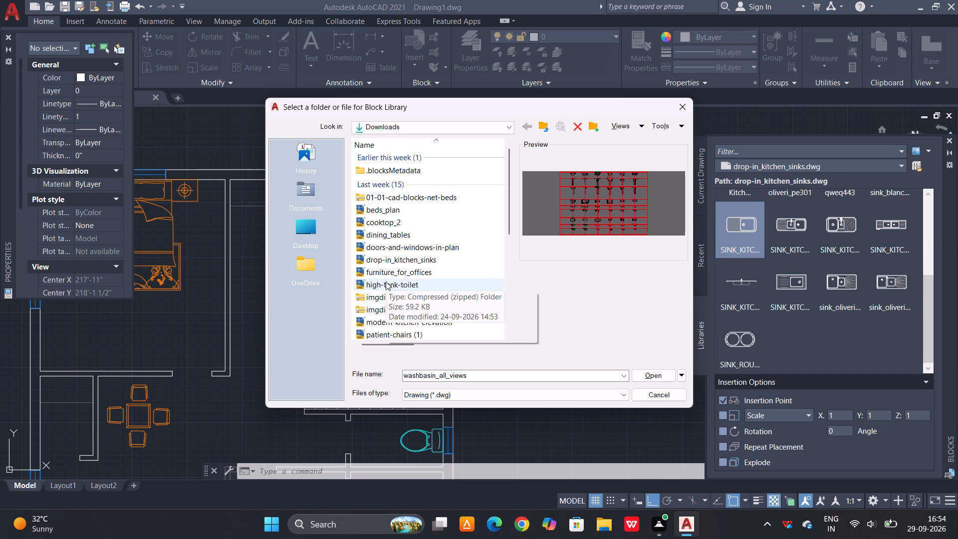
scroll(390, 270, down, 2)
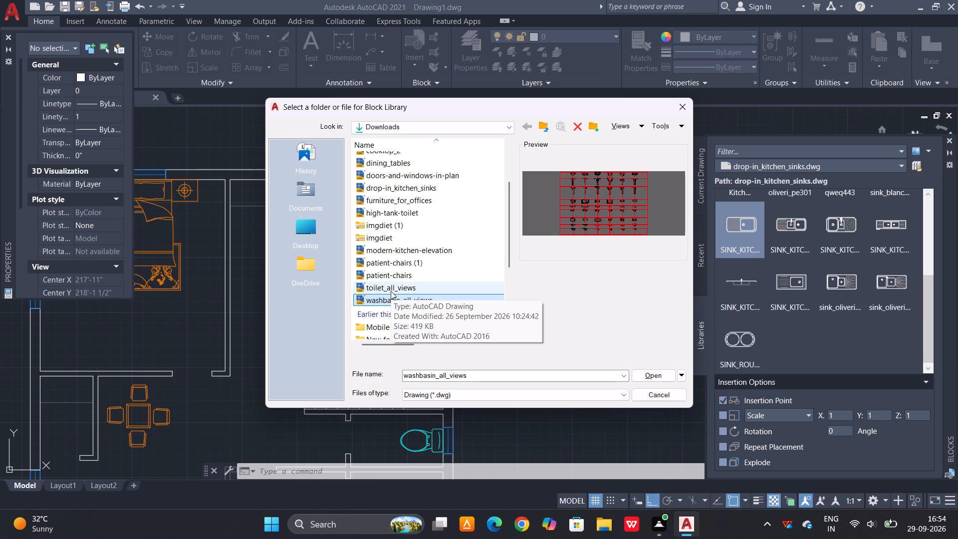
click(393, 287)
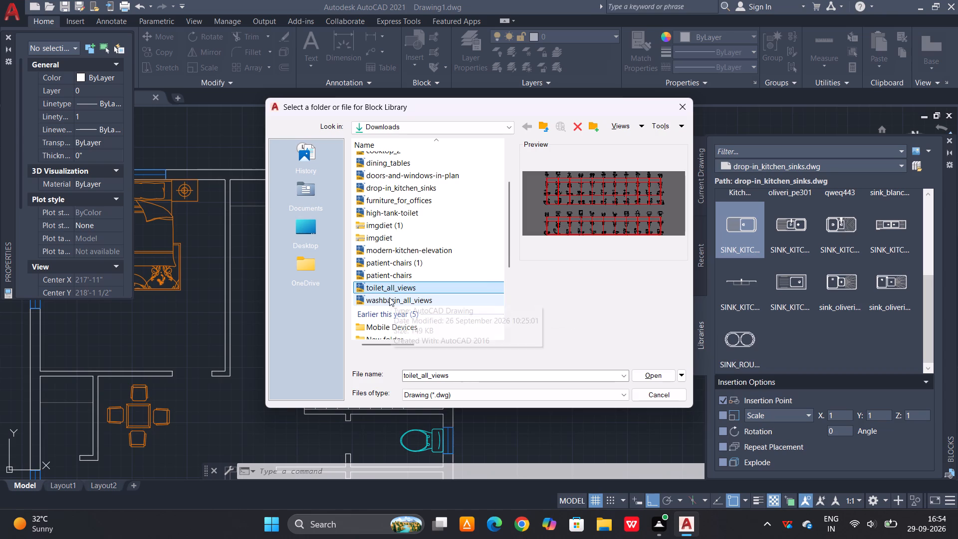
click(387, 301)
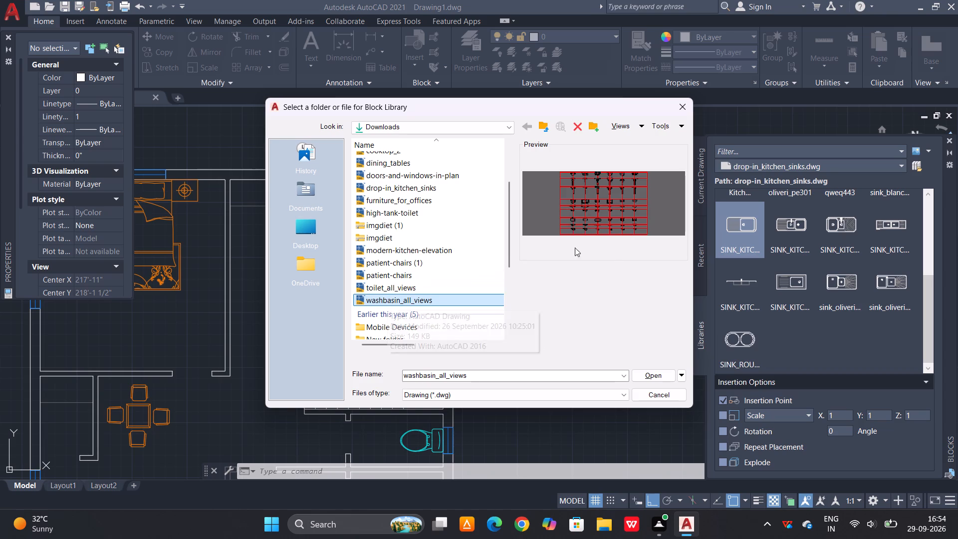
click(642, 375)
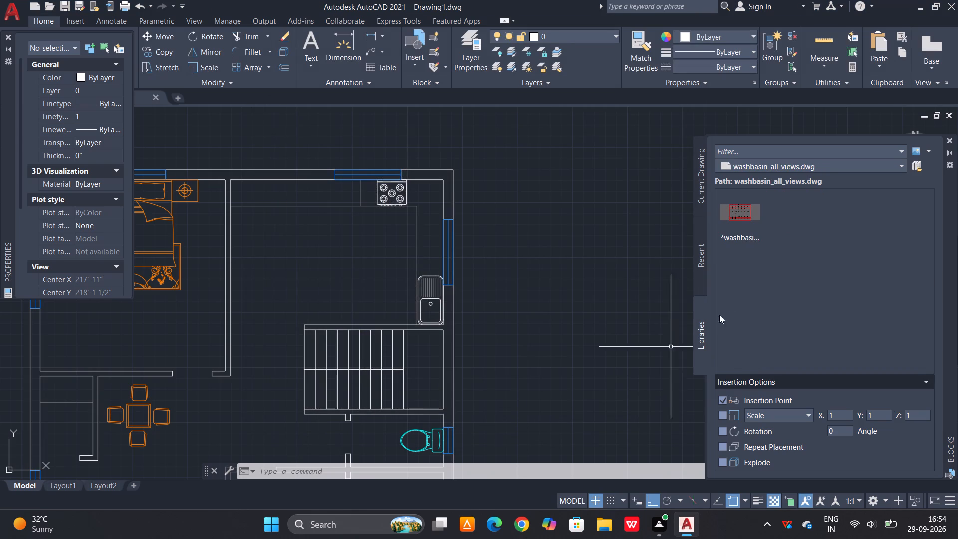
Erase the leftover library objects lying just above the house plan.
scroll(375, 282, down, 4)
drag(469, 188, 443, 204)
click(378, 242)
key(Delete)
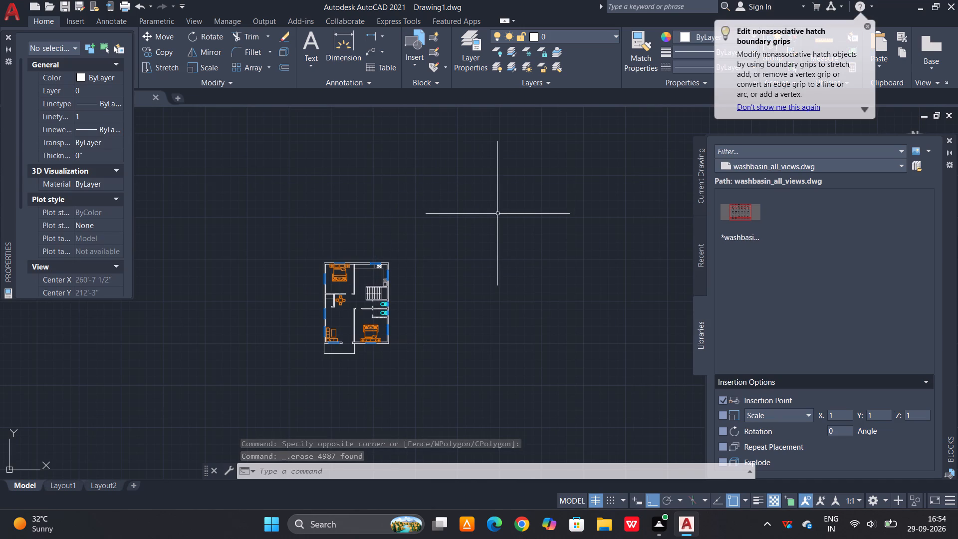
Insert the *washbasi... sheet block in the empty area above the house plan.
drag(747, 218, 587, 173)
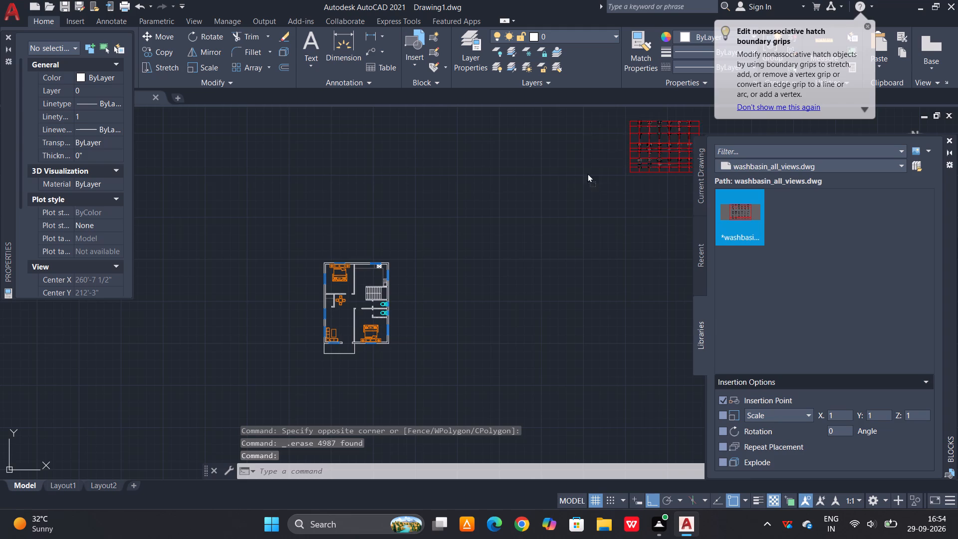
drag(587, 173, 418, 213)
Explode the inserted washbasin sheet into separate objects.
scroll(452, 190, up, 5)
scroll(385, 222, down, 1)
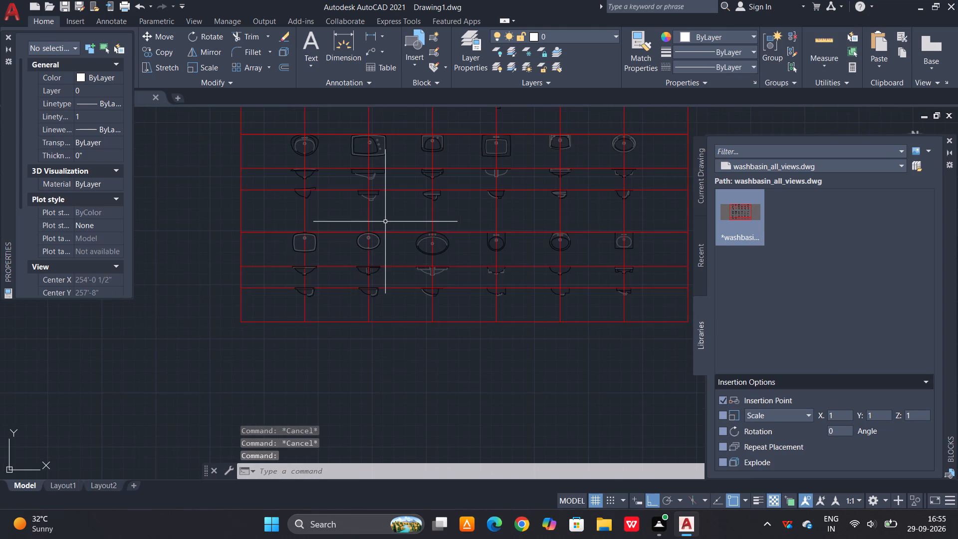
scroll(385, 222, up, 3)
scroll(353, 256, up, 1)
scroll(383, 250, down, 5)
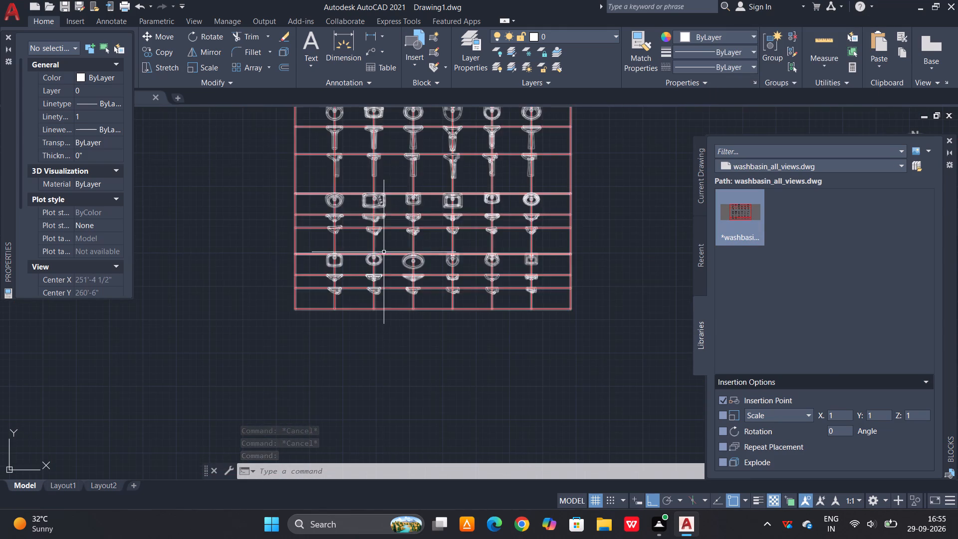
middle_drag(437, 167, 418, 260)
scroll(352, 226, up, 2)
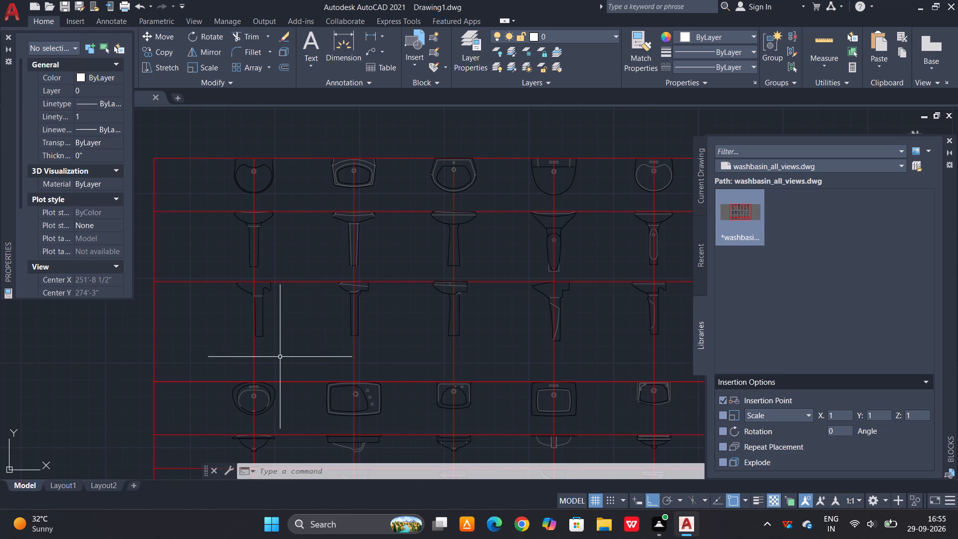
middle_drag(280, 357, 289, 303)
scroll(273, 341, up, 1)
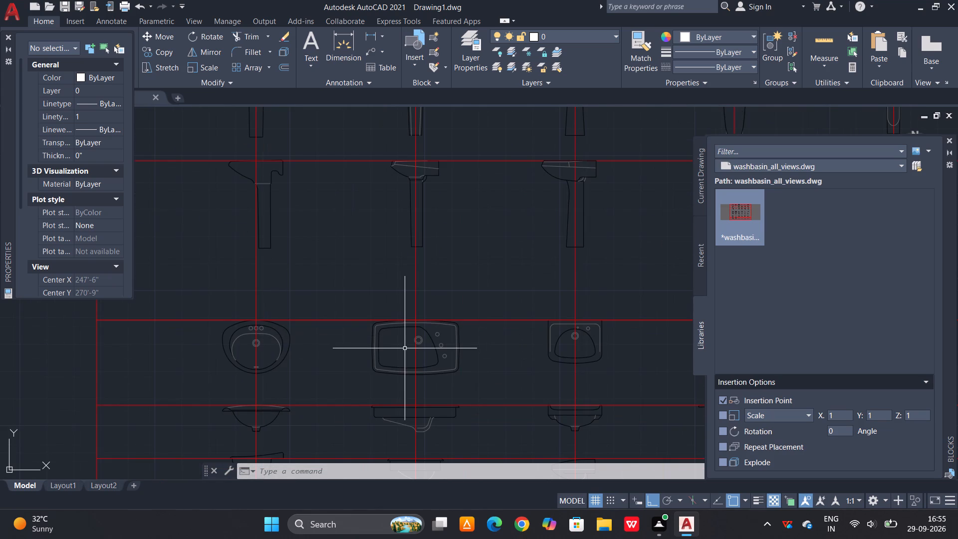
scroll(406, 348, down, 1)
scroll(534, 345, up, 1)
drag(530, 294, 521, 294)
click(442, 310)
text(x)
key(space)
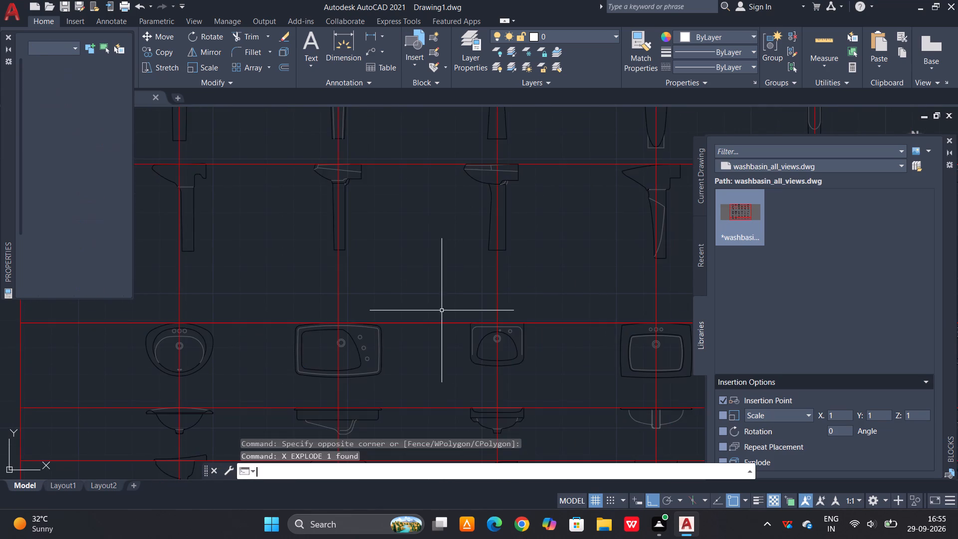
Move the small rectangular washbasin plan view from the sheet's third column, middle row, to the empty area left of the sheet.
scroll(510, 365, up, 2)
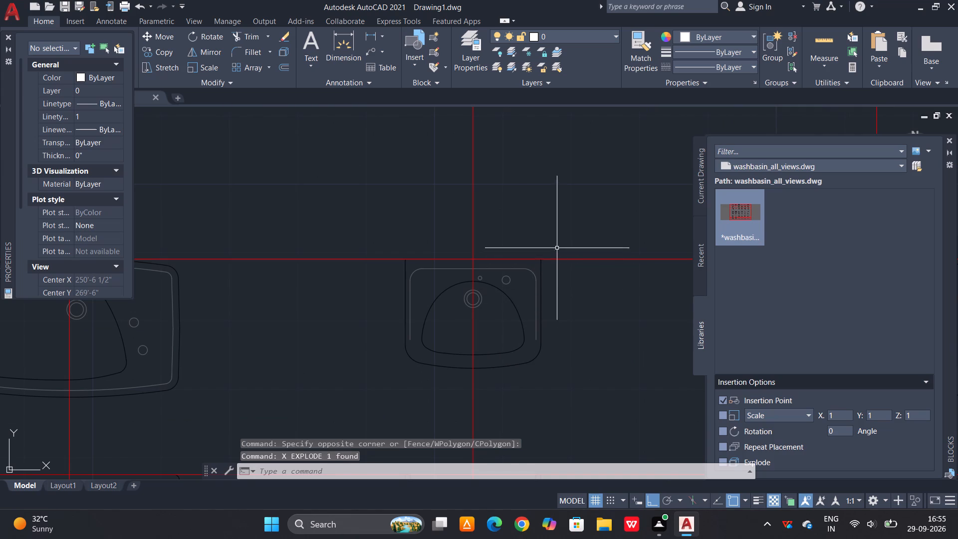
click(557, 248)
click(382, 388)
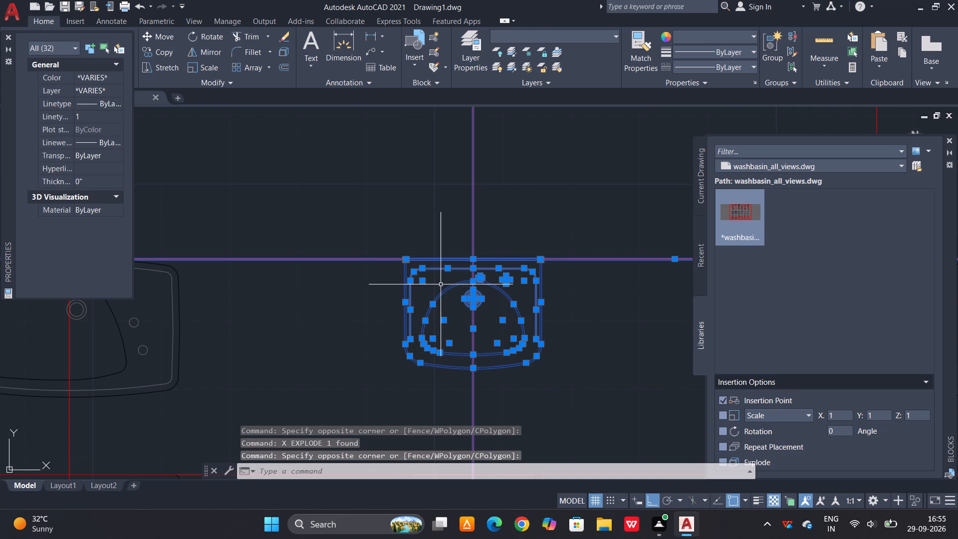
shift+click(502, 175)
shift+click(454, 194)
shift+drag(332, 248, 327, 252)
shift+click(287, 309)
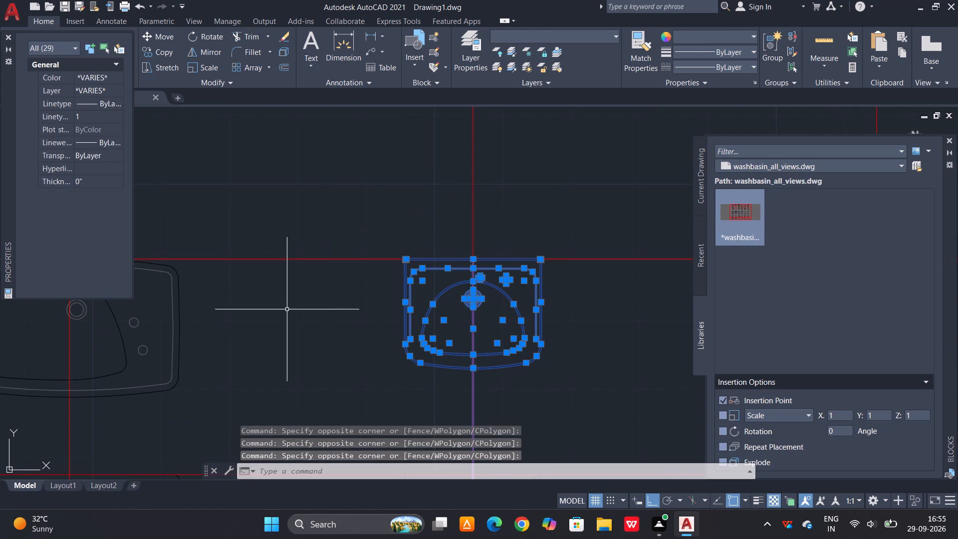
key(m)
key(space)
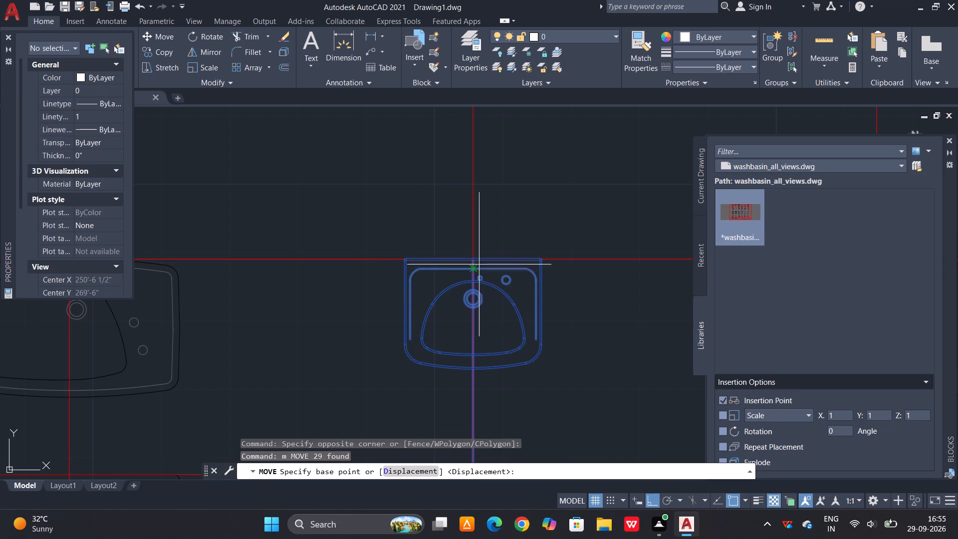
click(470, 257)
scroll(490, 234, down, 7)
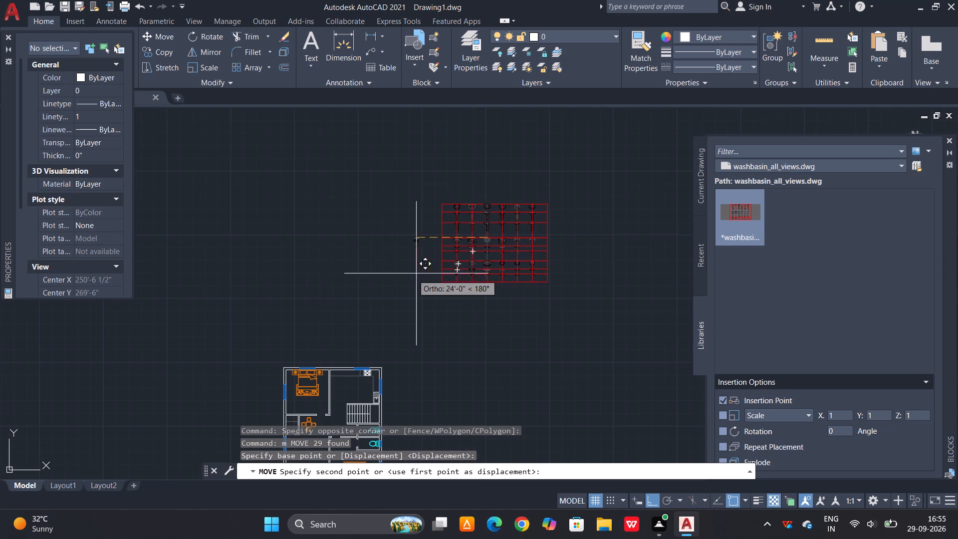
scroll(370, 318, up, 2)
click(357, 309)
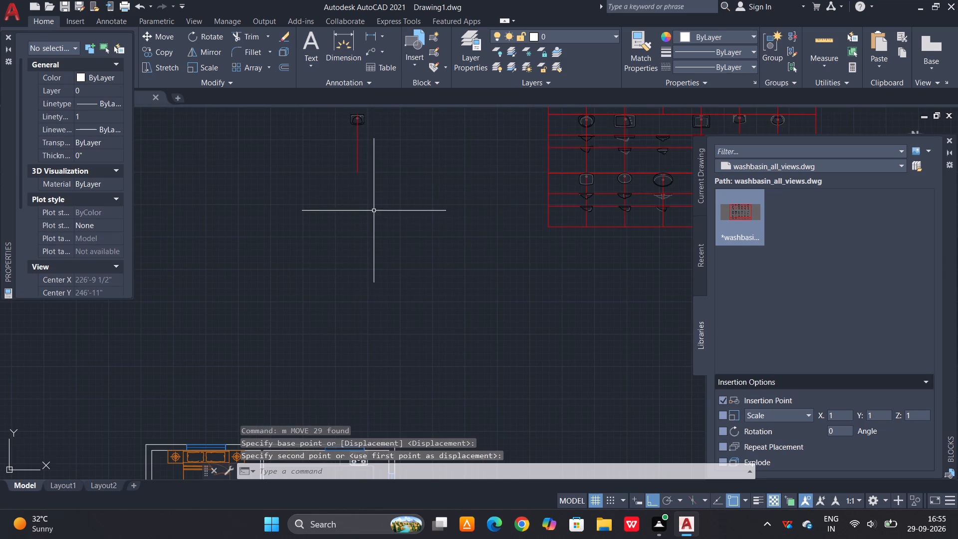
Erase the red grid line that came along with the moved washbasin.
middle_drag(374, 211, 374, 275)
scroll(368, 198, up, 4)
drag(343, 209, 334, 214)
click(233, 256)
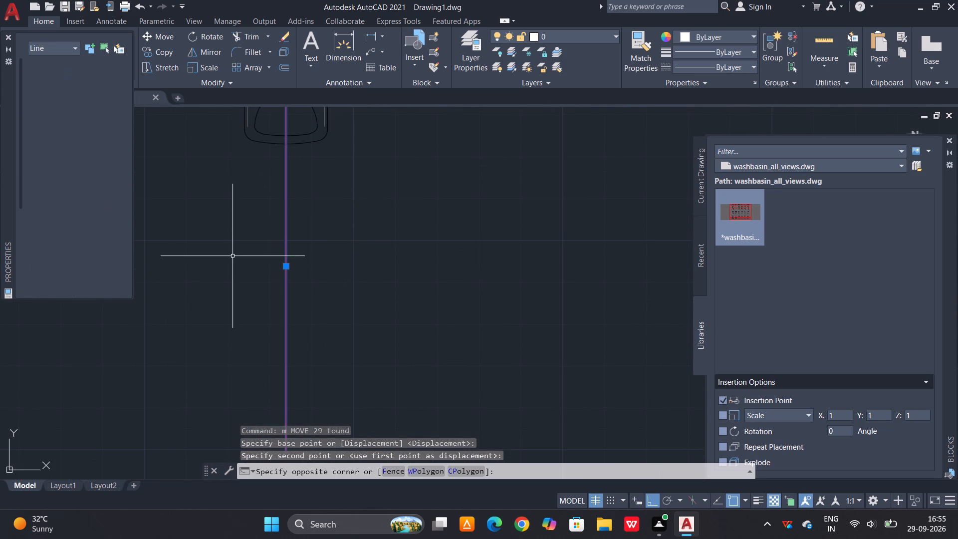
key(Delete)
Change the colour of the washbasin's black outer outline and inner bowl curves to ByBlock.
scroll(268, 269, down, 1)
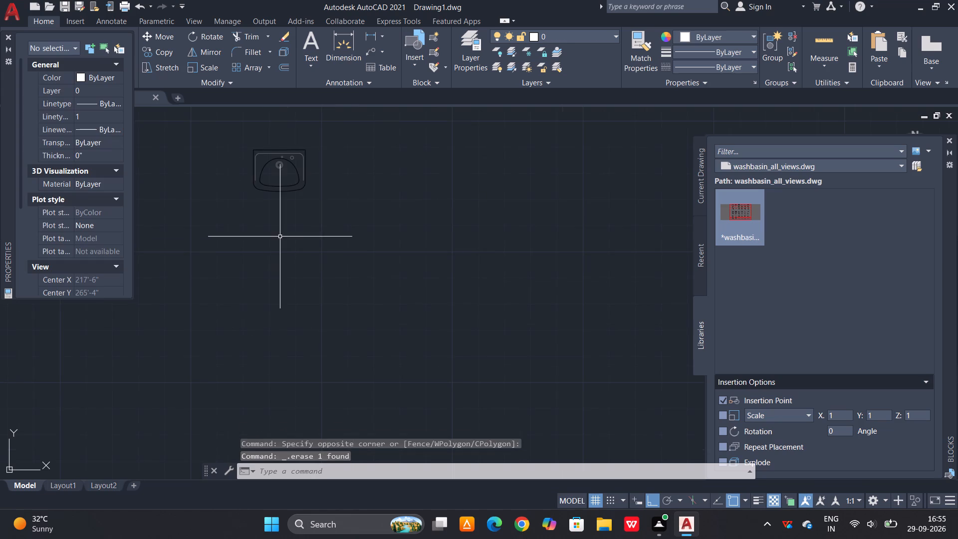
scroll(276, 133, up, 2)
middle_drag(364, 159, 379, 158)
drag(381, 157, 373, 163)
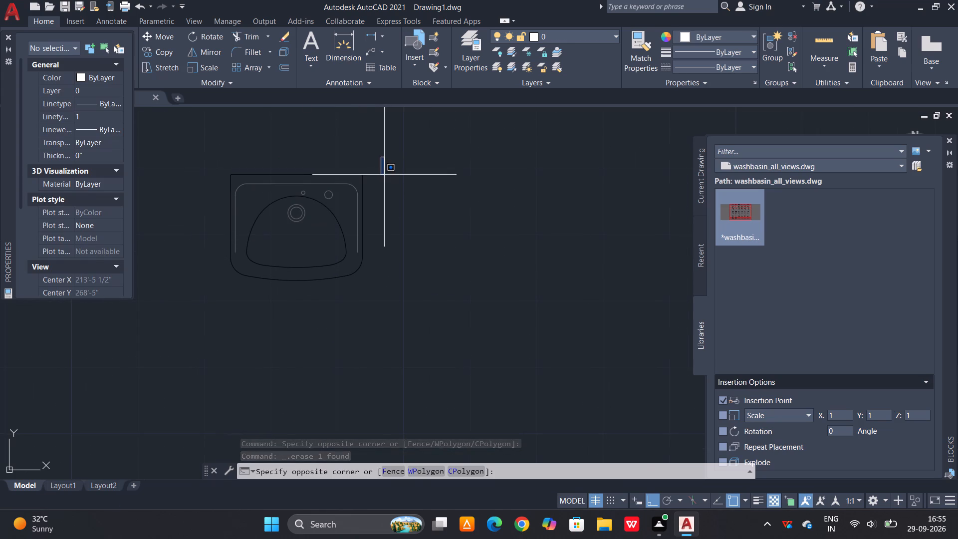
key(Escape)
click(353, 174)
click(360, 183)
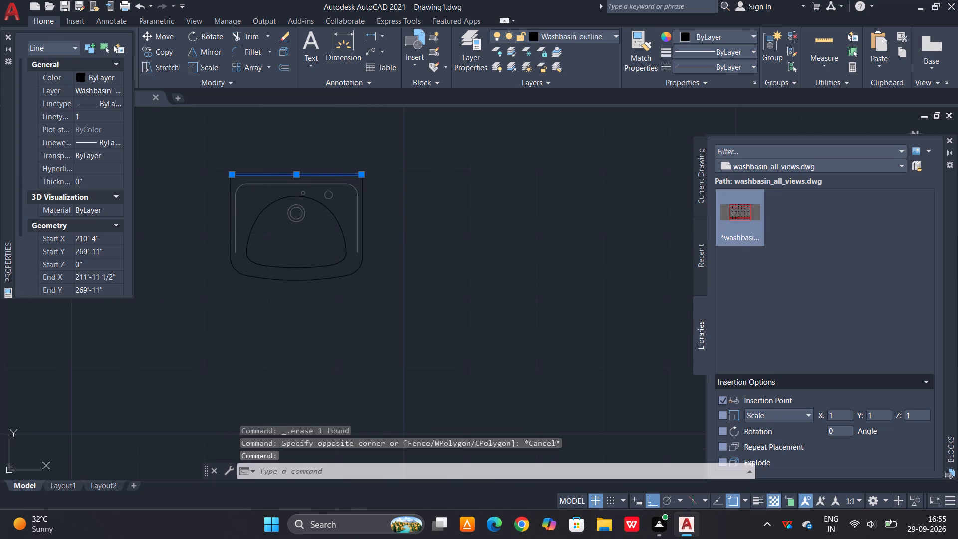
click(369, 205)
scroll(363, 190, up, 3)
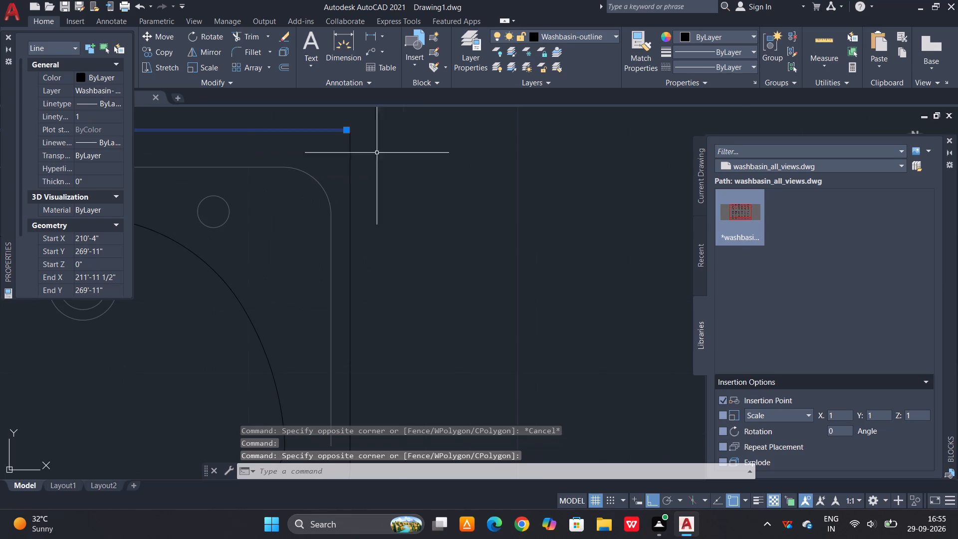
click(386, 139)
click(342, 154)
scroll(400, 177, down, 2)
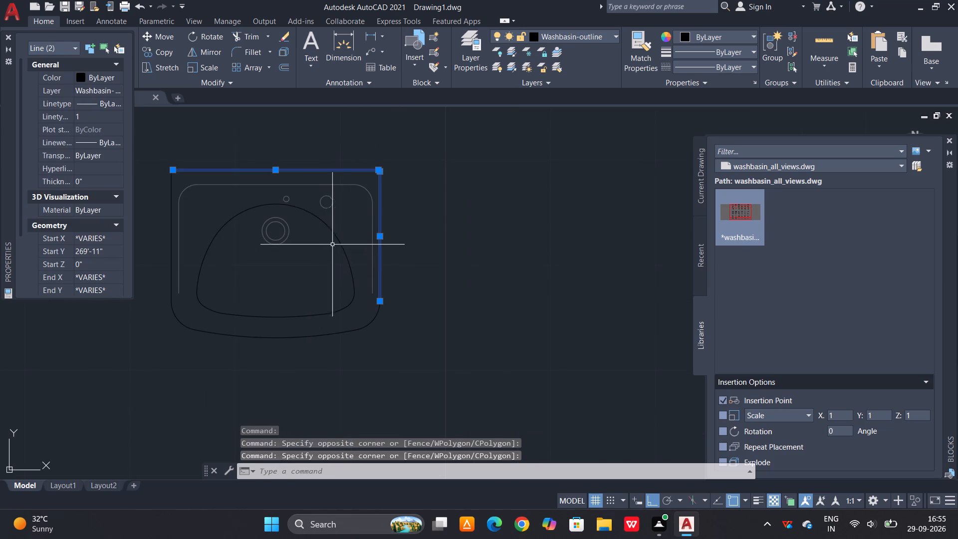
click(339, 237)
drag(319, 296, 309, 306)
click(265, 340)
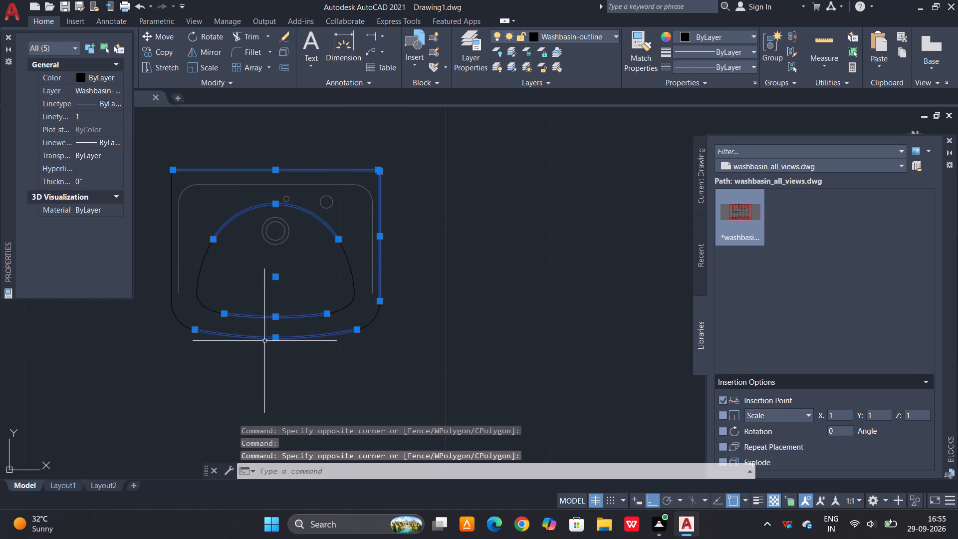
scroll(176, 314, up, 2)
click(176, 314)
click(153, 331)
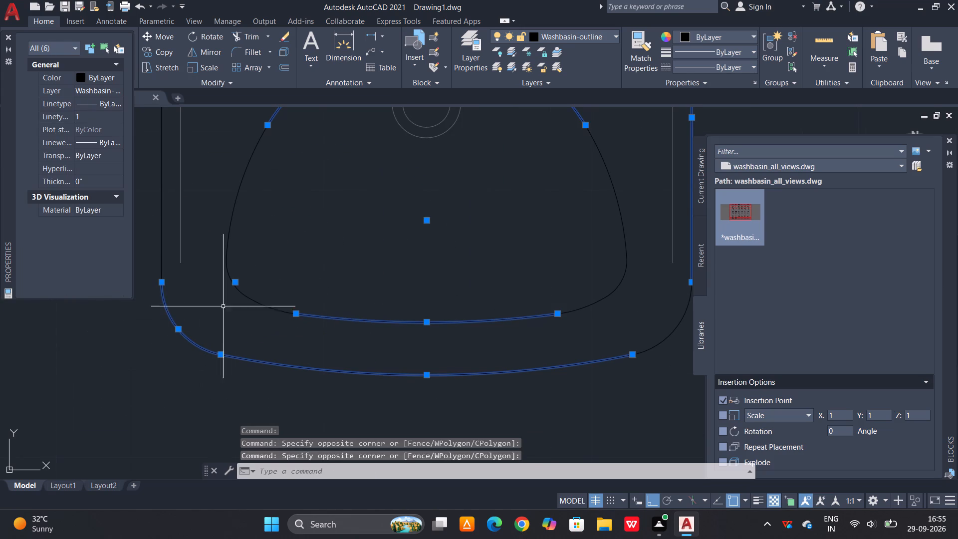
drag(271, 279, 255, 291)
click(223, 312)
scroll(227, 317, down, 1)
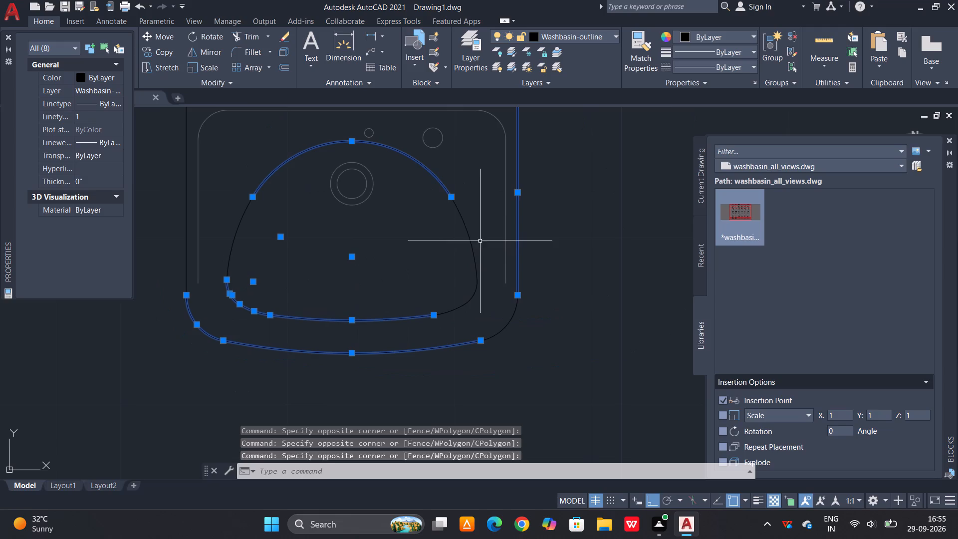
drag(480, 241, 458, 255)
click(412, 280)
drag(515, 329, 504, 329)
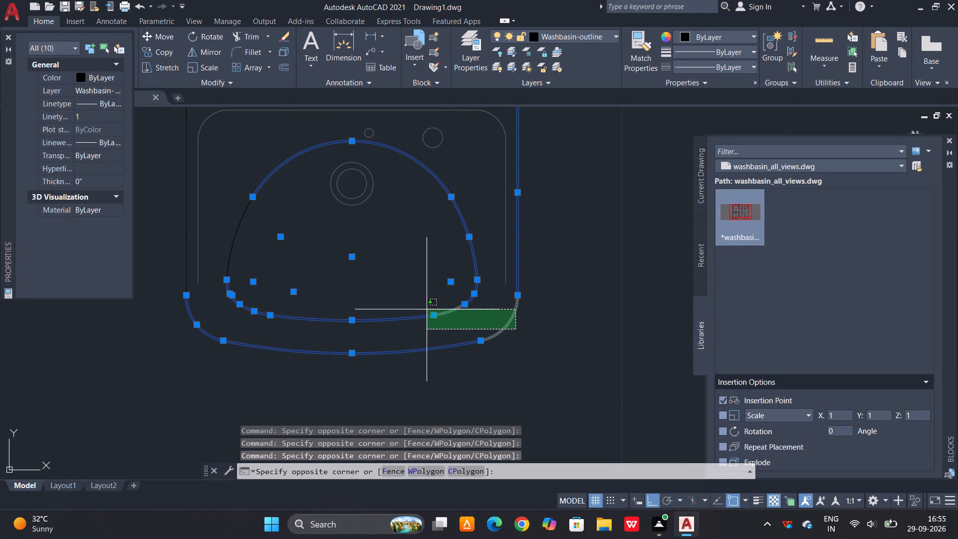
click(427, 308)
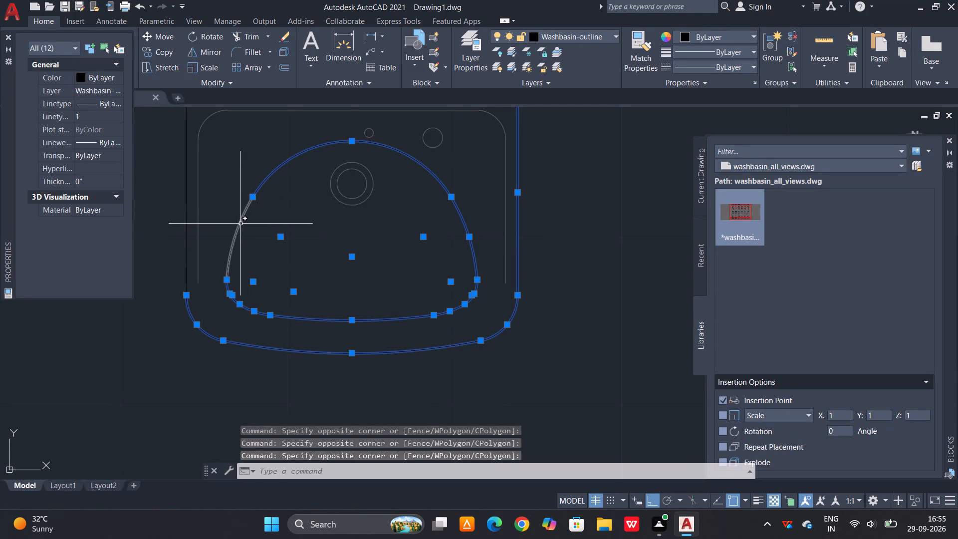
click(240, 223)
click(186, 241)
scroll(201, 339, down, 2)
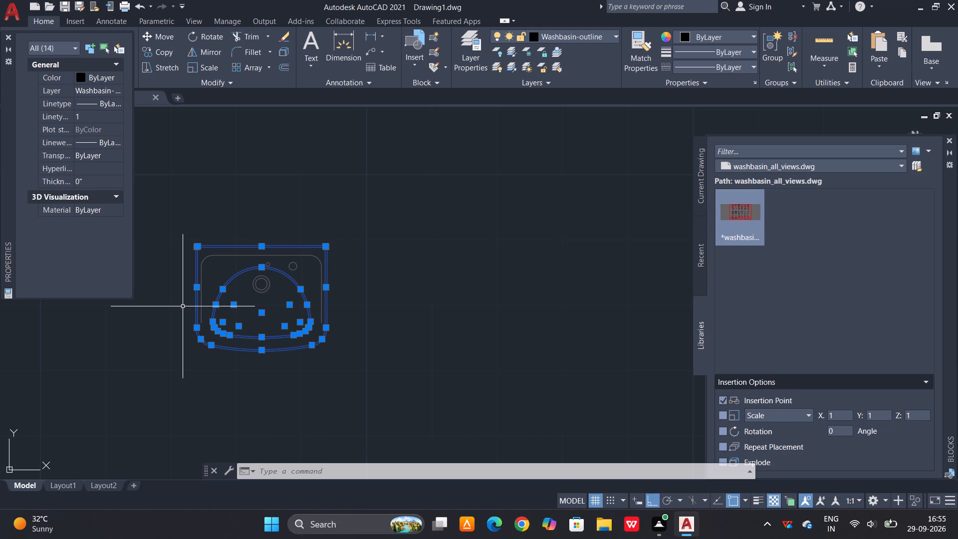
click(116, 77)
click(116, 76)
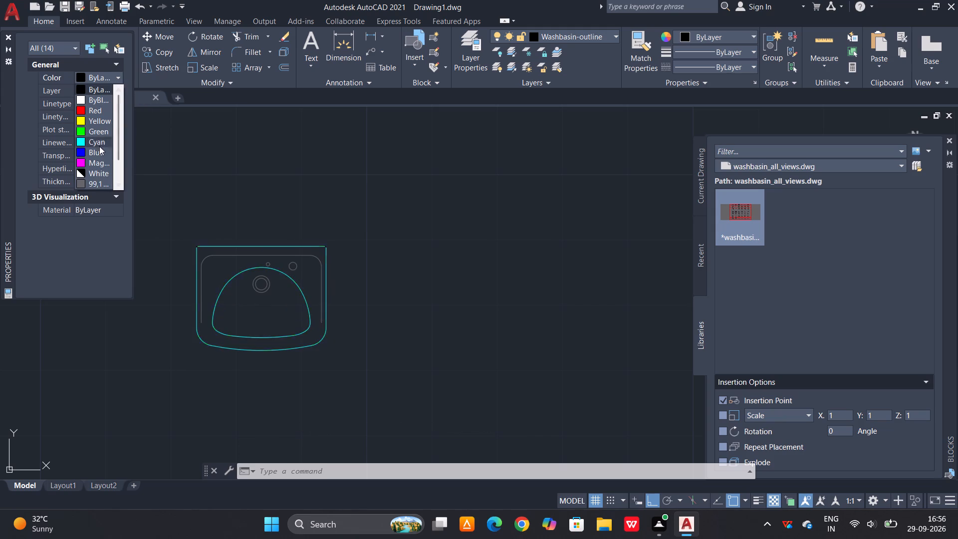
click(102, 104)
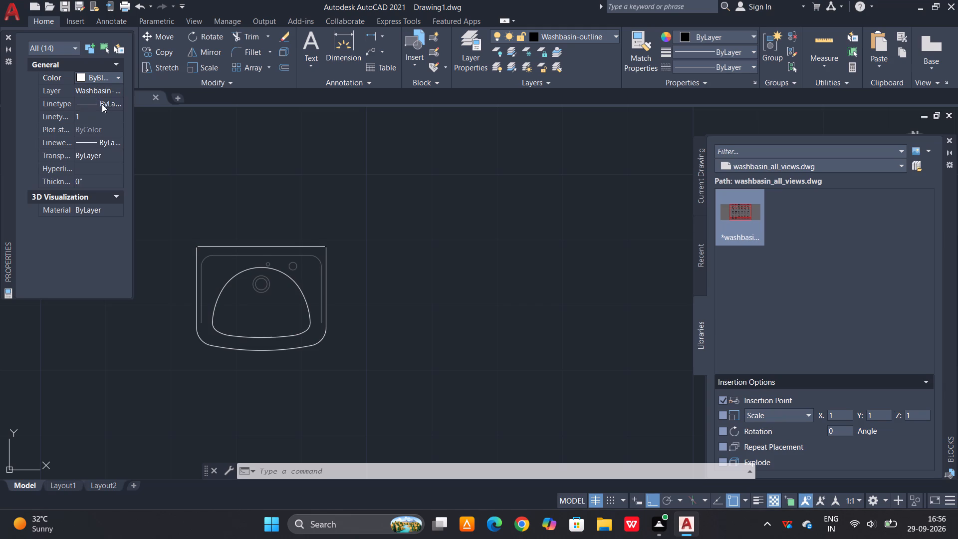
scroll(285, 253, down, 1)
key(Escape)
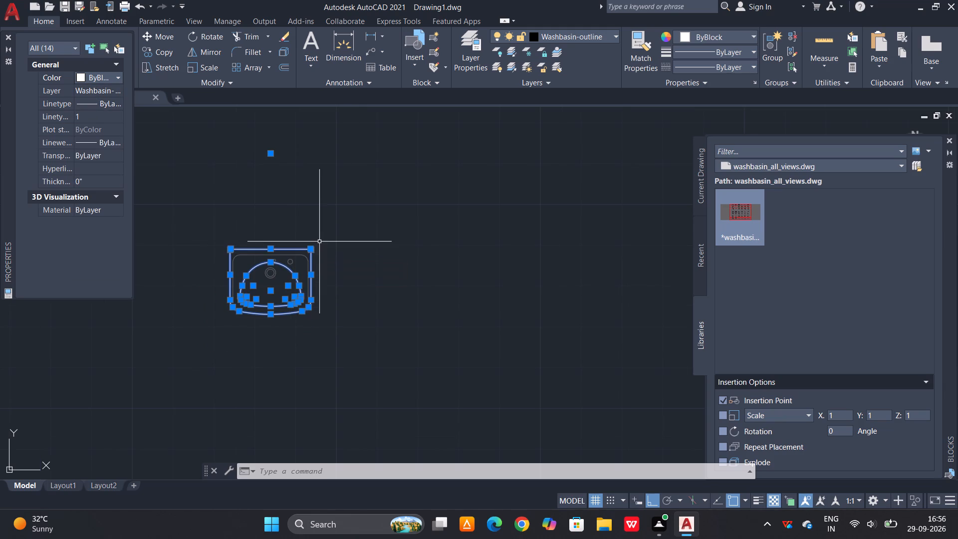
key(Escape)
Define a block named sink from all the washbasin's objects.
click(323, 229)
click(223, 337)
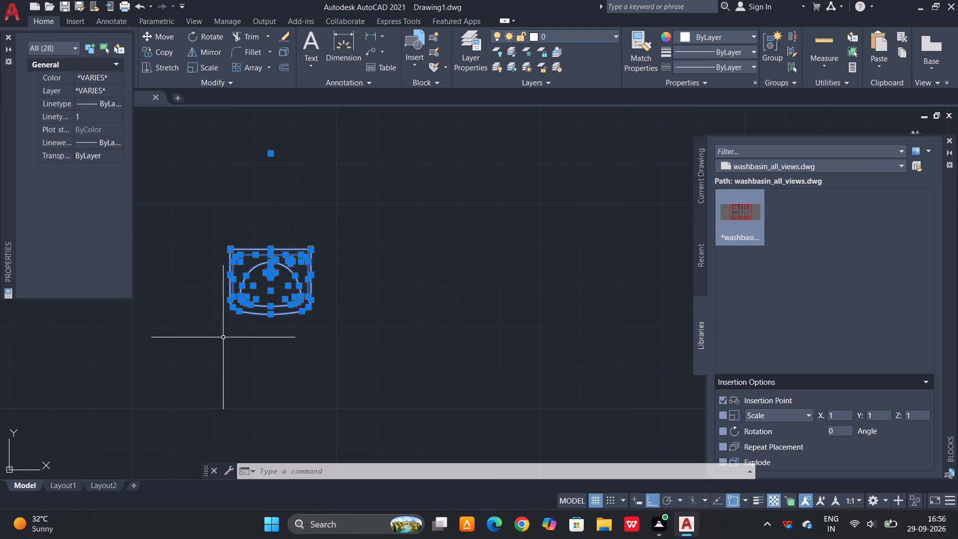
text(b)
key(space)
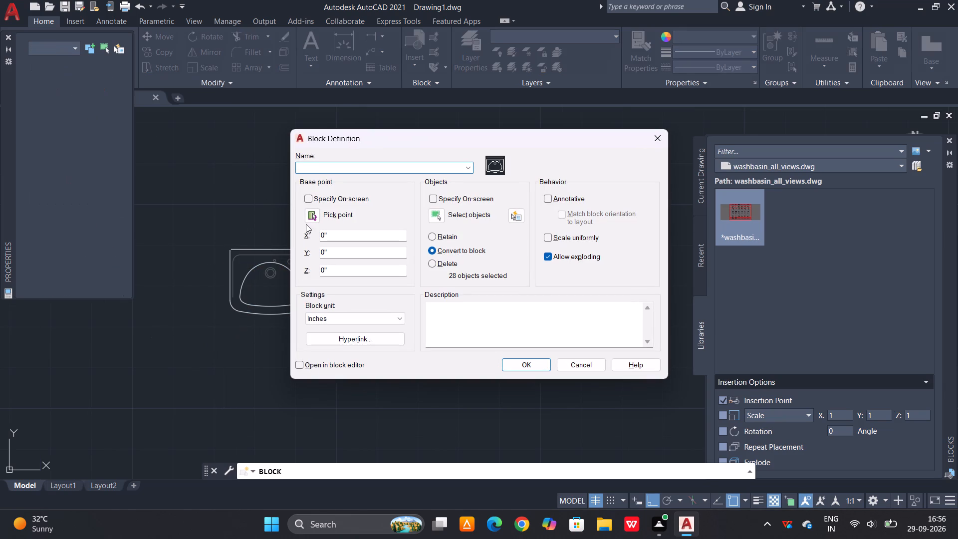
key(s)
text(ink)
click(516, 369)
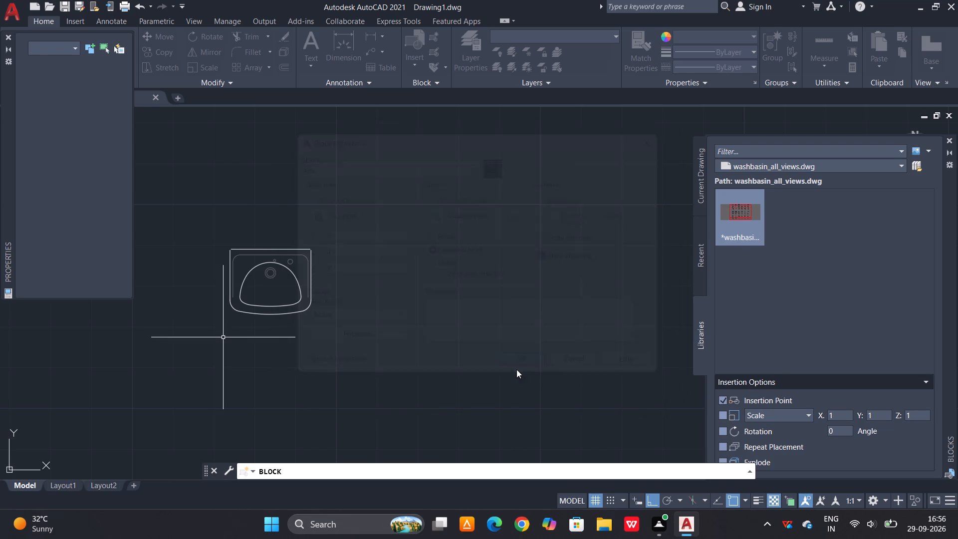
Move the washbasin block from beside the sheet into the house plan's kitchen, just below the five-burner stove.
key(m)
key(space)
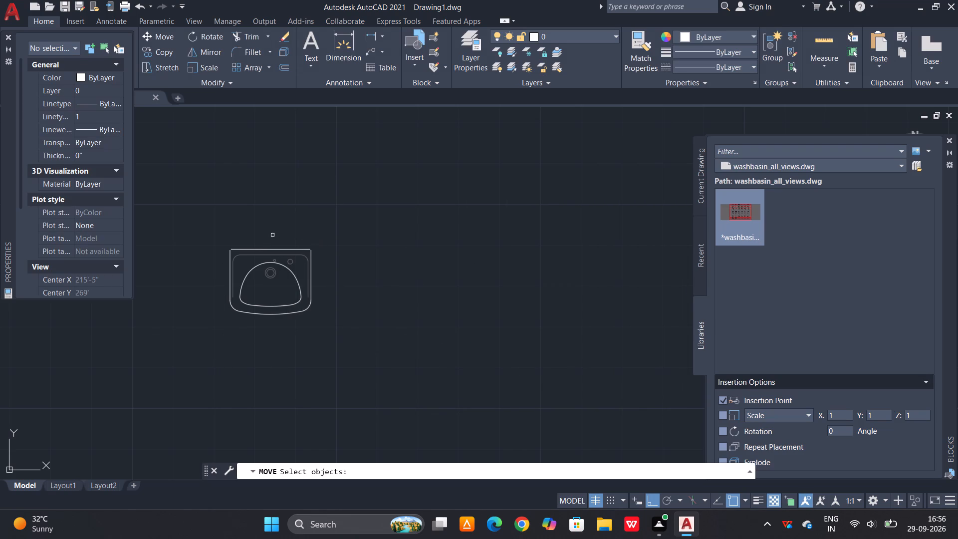
click(273, 247)
click(265, 255)
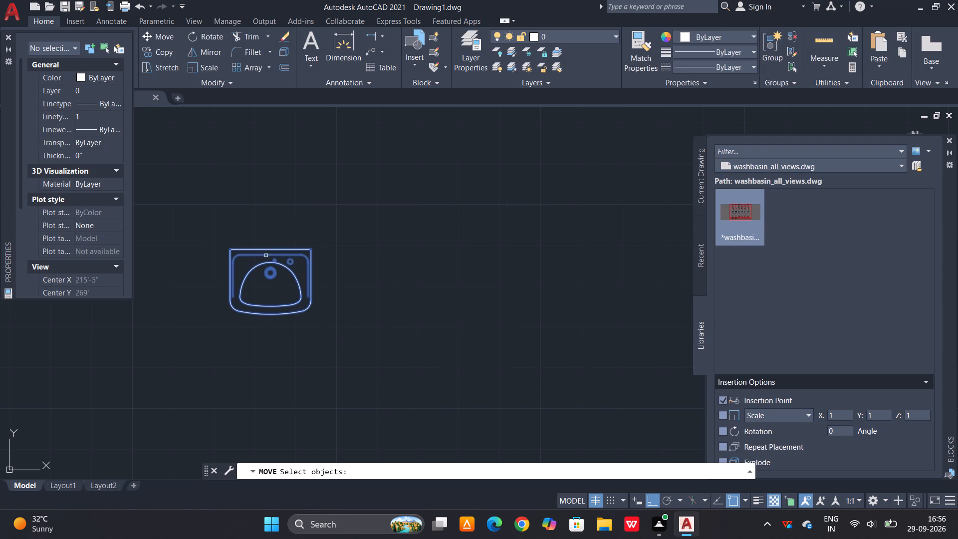
key(space)
click(268, 247)
scroll(265, 247, down, 3)
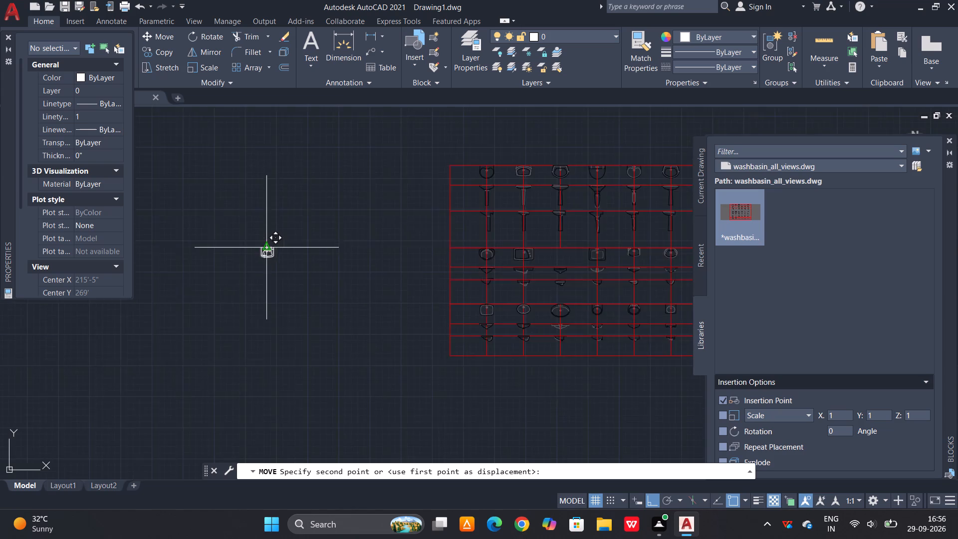
scroll(265, 247, down, 2)
scroll(313, 235, down, 1)
scroll(225, 395, up, 4)
scroll(283, 367, up, 3)
click(296, 343)
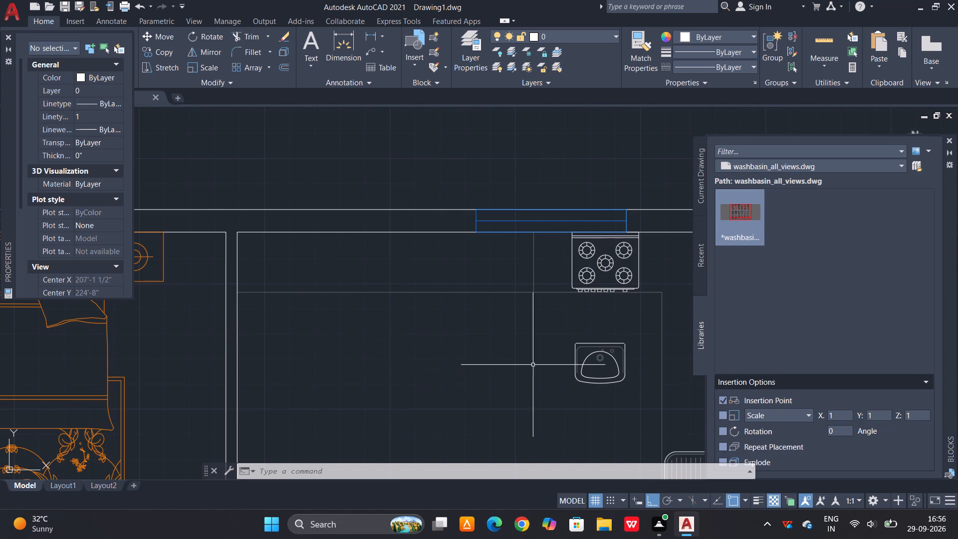
With Ortho off, move the washbasin by its back edge's midpoint onto the kitchen's upper wall line, near the upper-left corner.
drag(626, 342, 621, 343)
text(m)
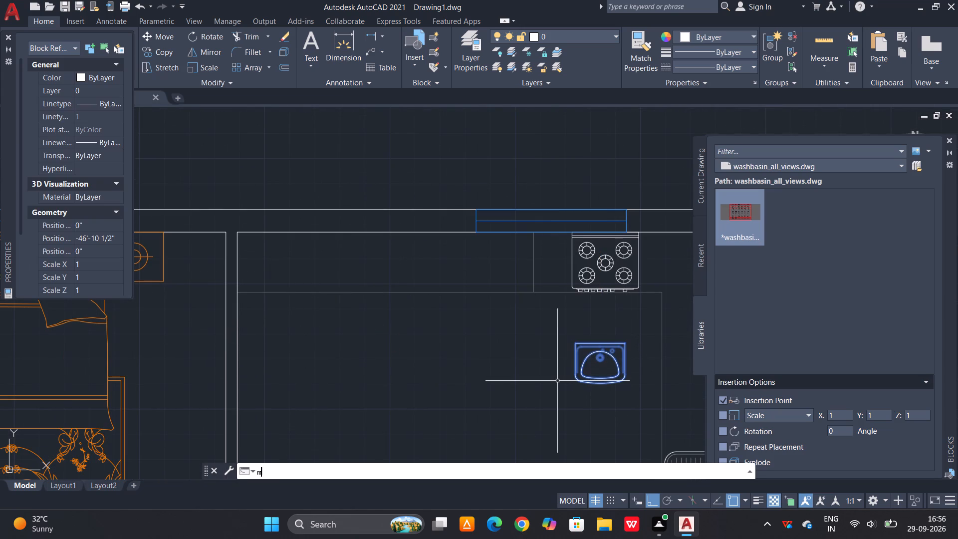
key(space)
scroll(593, 341, up, 2)
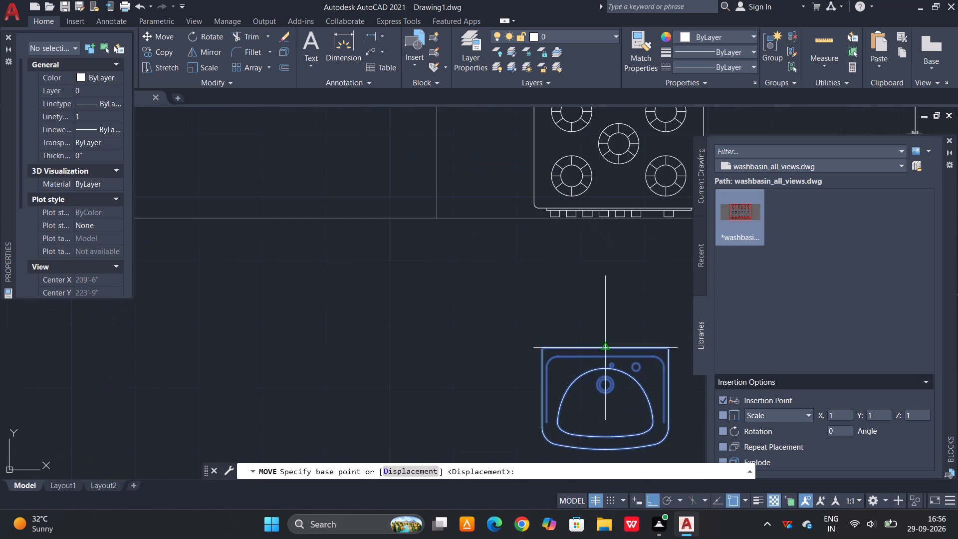
click(604, 348)
key(F8)
scroll(601, 348, down, 2)
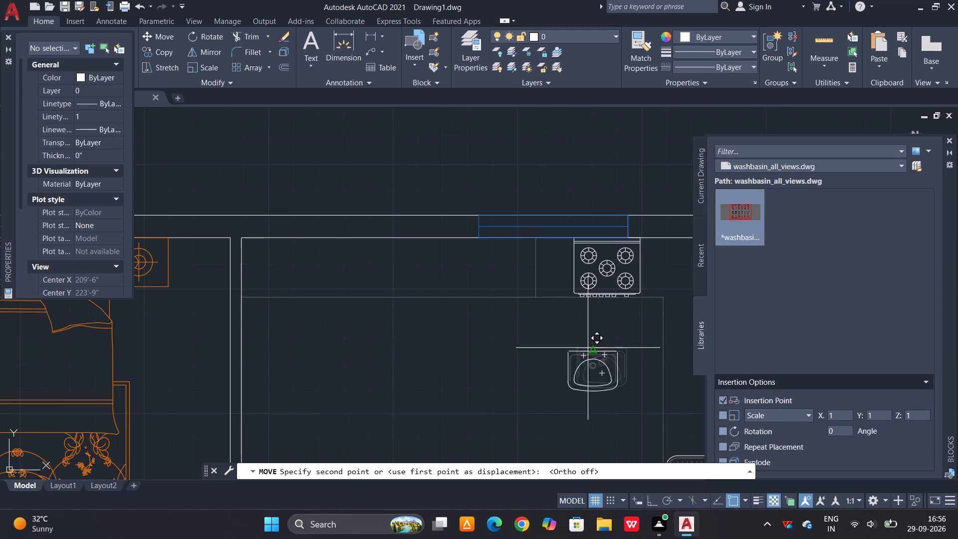
scroll(262, 248, up, 3)
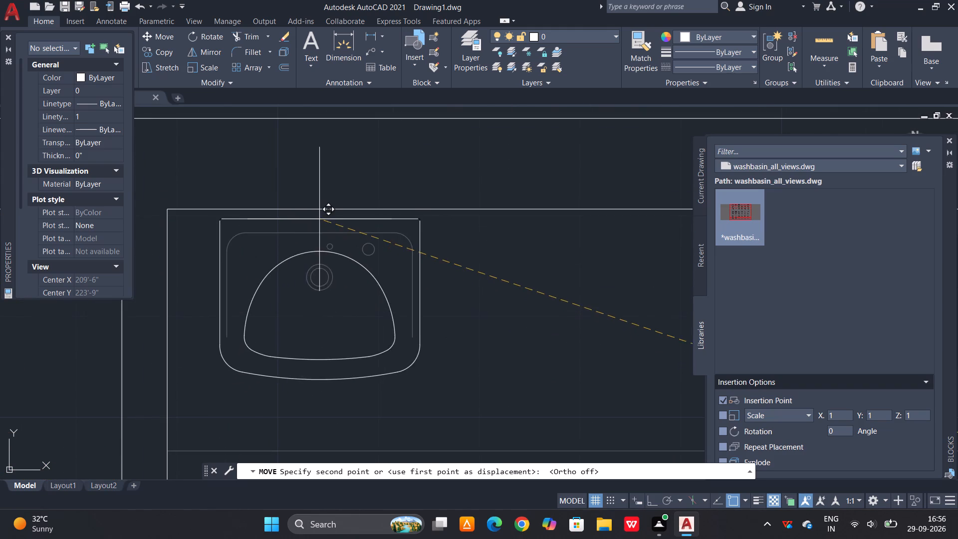
click(327, 210)
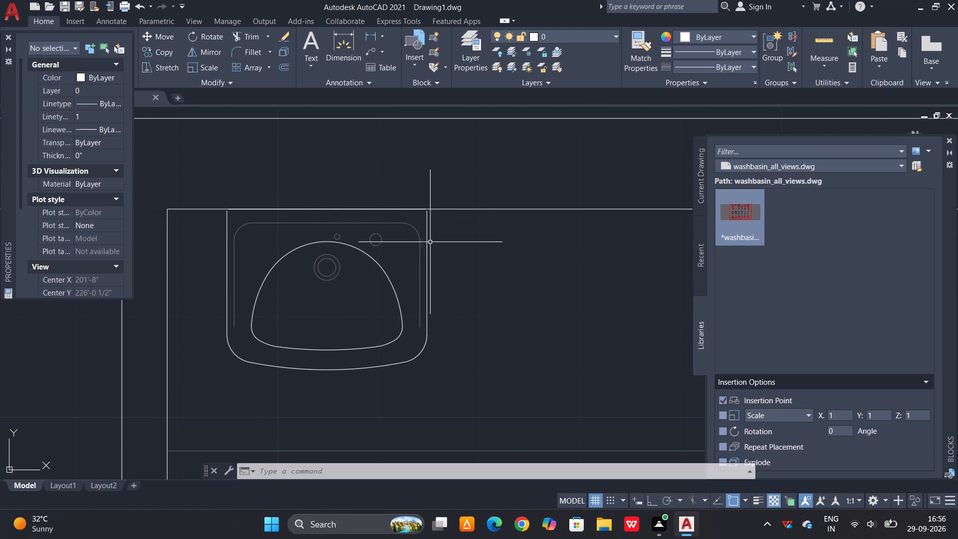
Scale the washbasin up by a factor of about 1.4 from the midpoint of its back edge.
drag(432, 241, 422, 248)
click(352, 296)
text(sc)
key(space)
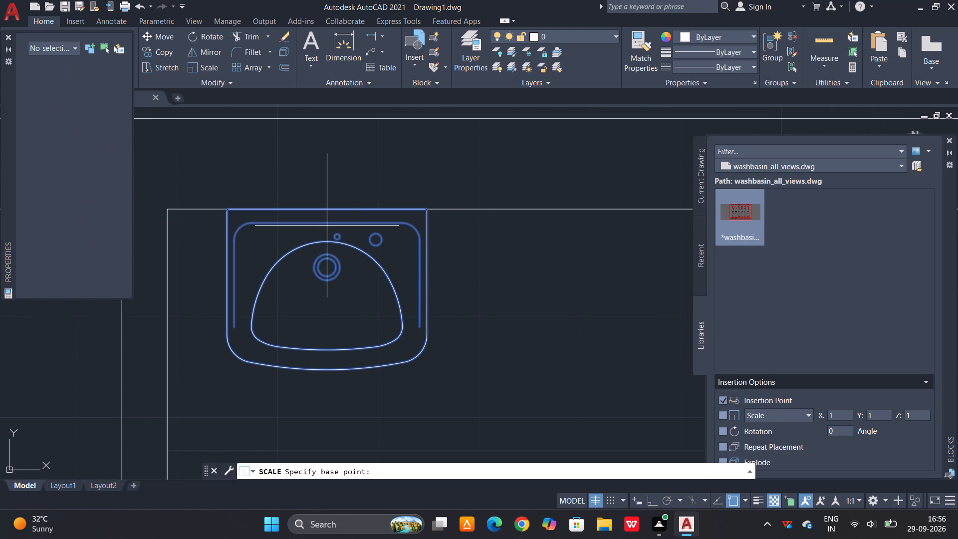
click(325, 208)
scroll(325, 213, down, 1)
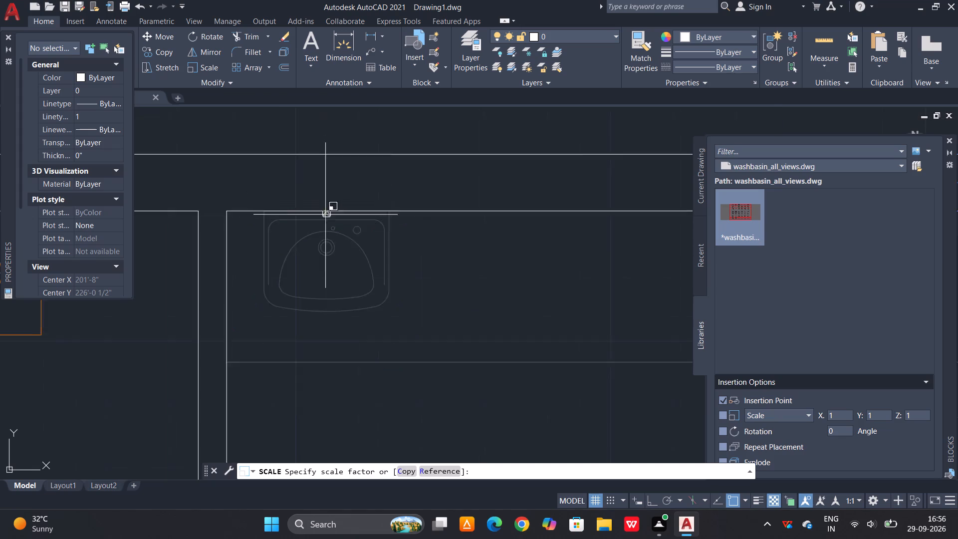
scroll(325, 221, down, 1)
scroll(326, 277, up, 1)
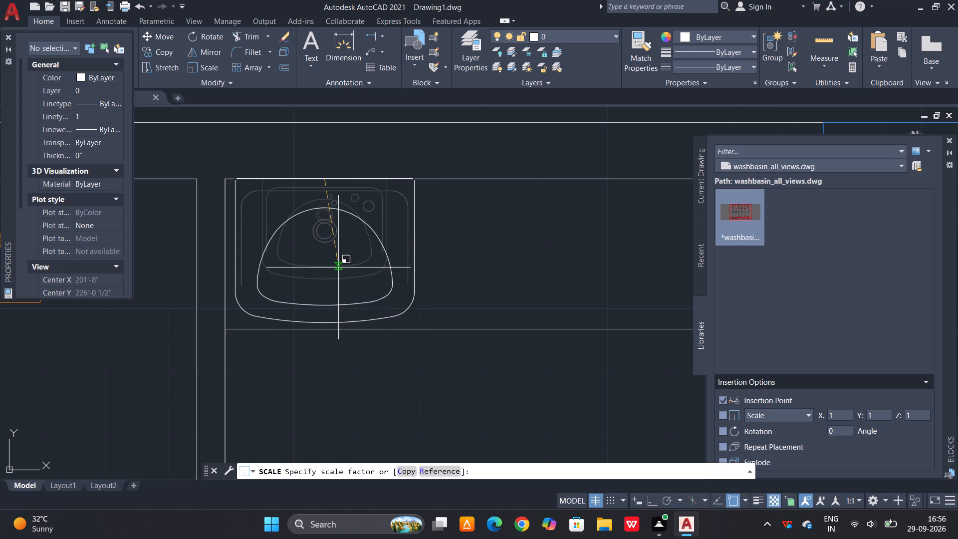
click(337, 269)
Move the enlarged washbasin by its upper-left corner into the kitchen's upper-left wall corner.
drag(424, 255, 410, 259)
click(378, 272)
key(m)
key(space)
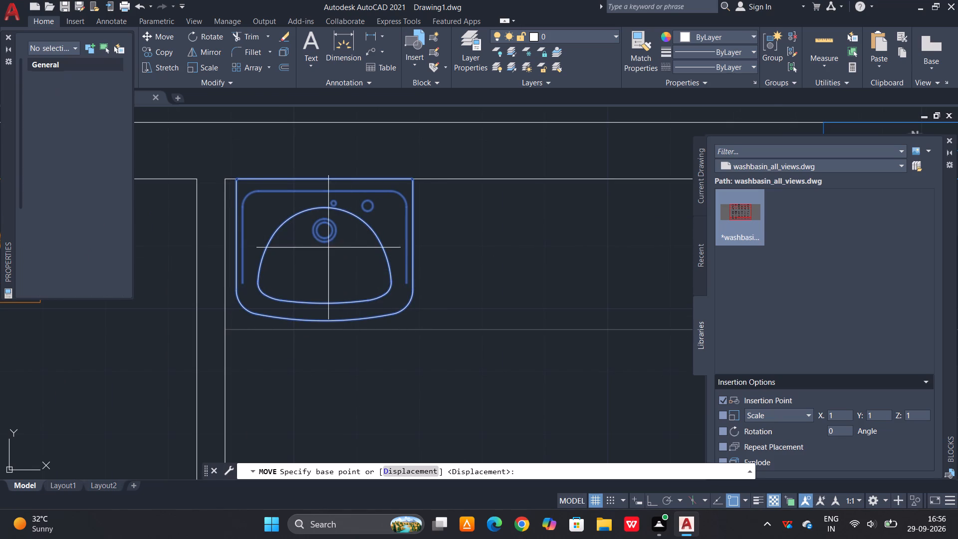
scroll(227, 187, up, 2)
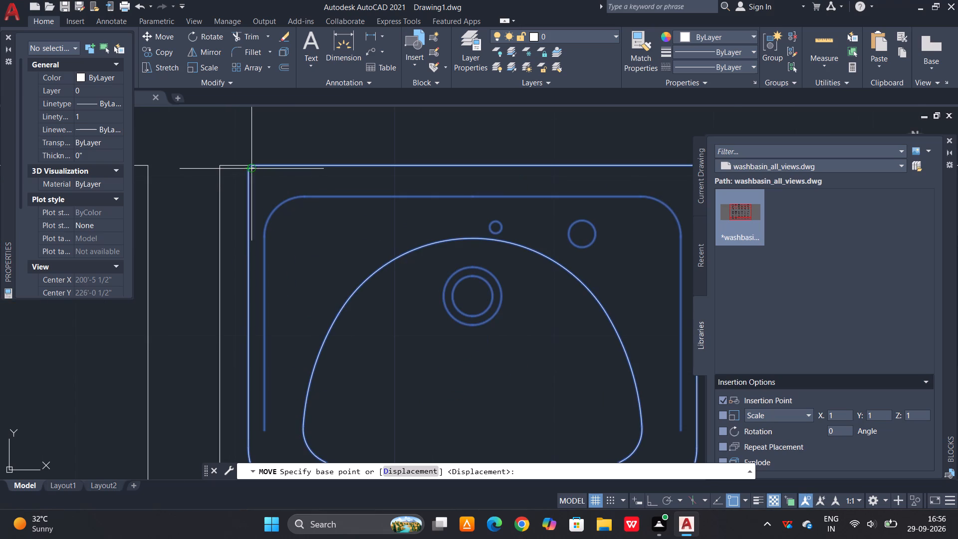
click(249, 168)
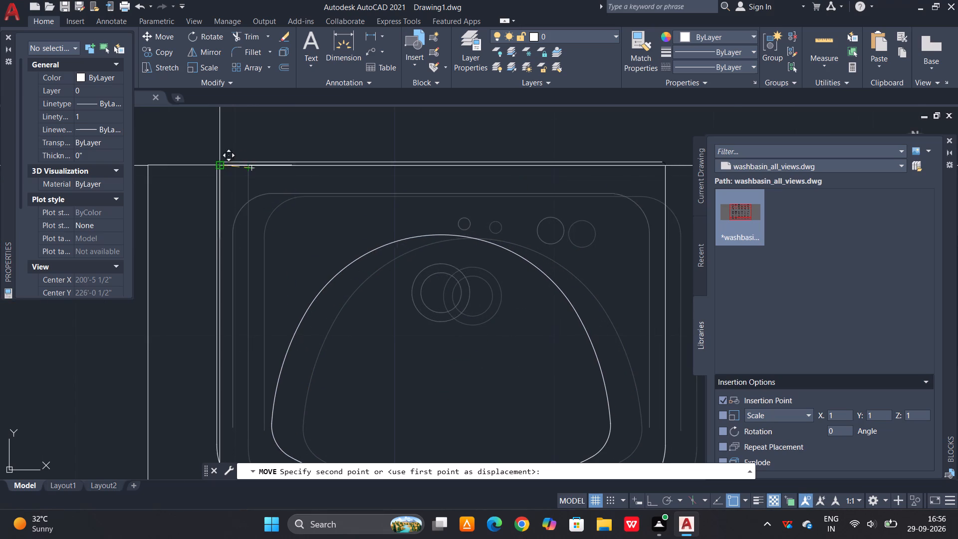
click(221, 169)
scroll(262, 160, down, 1)
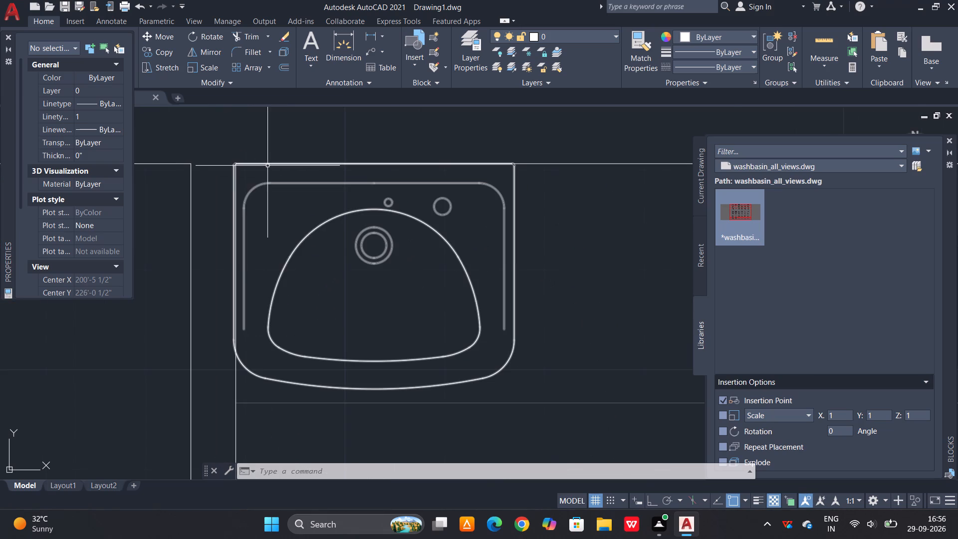
Move the washbasin block slightly so that its left edge lies on the kitchen's inner left wall line.
drag(543, 285, 522, 291)
click(466, 313)
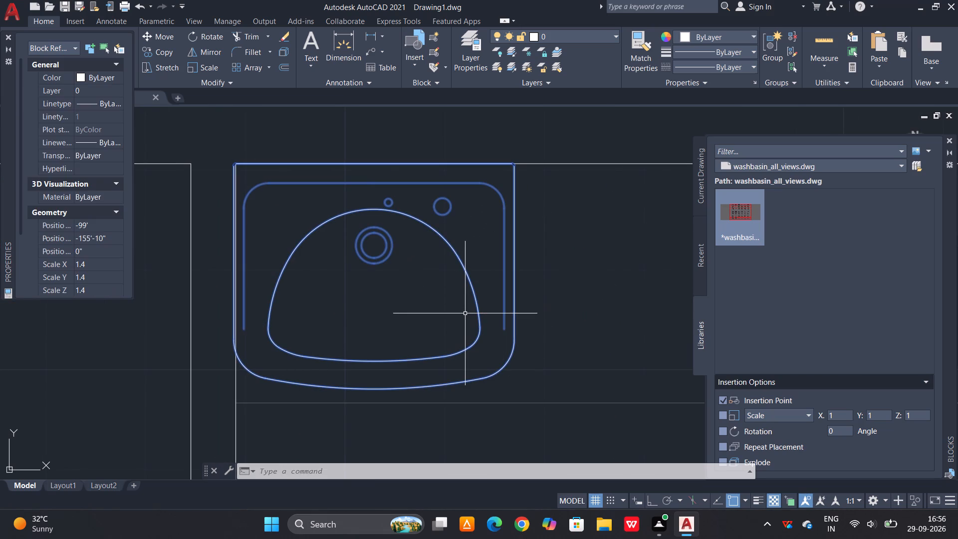
key(m)
key(space)
scroll(235, 161, up, 5)
click(233, 198)
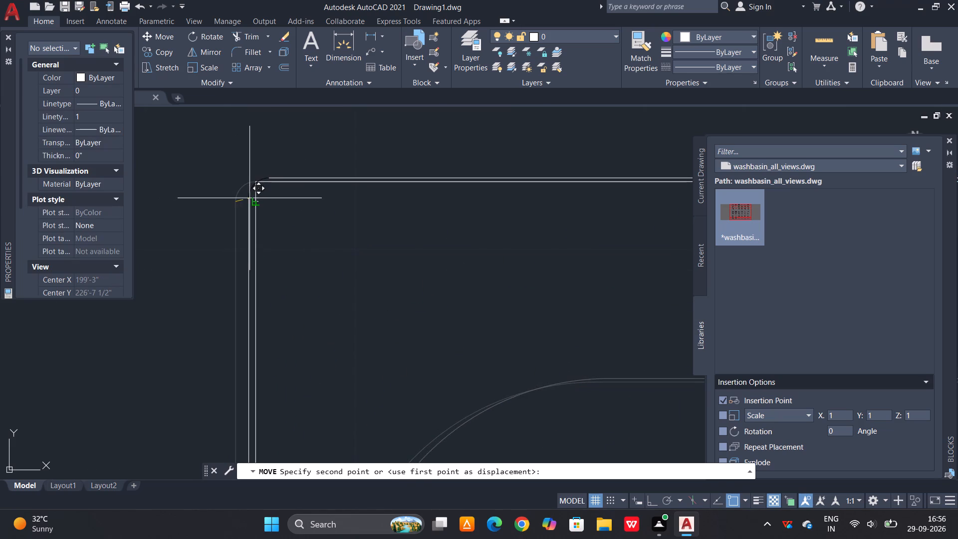
click(255, 203)
scroll(232, 166, down, 4)
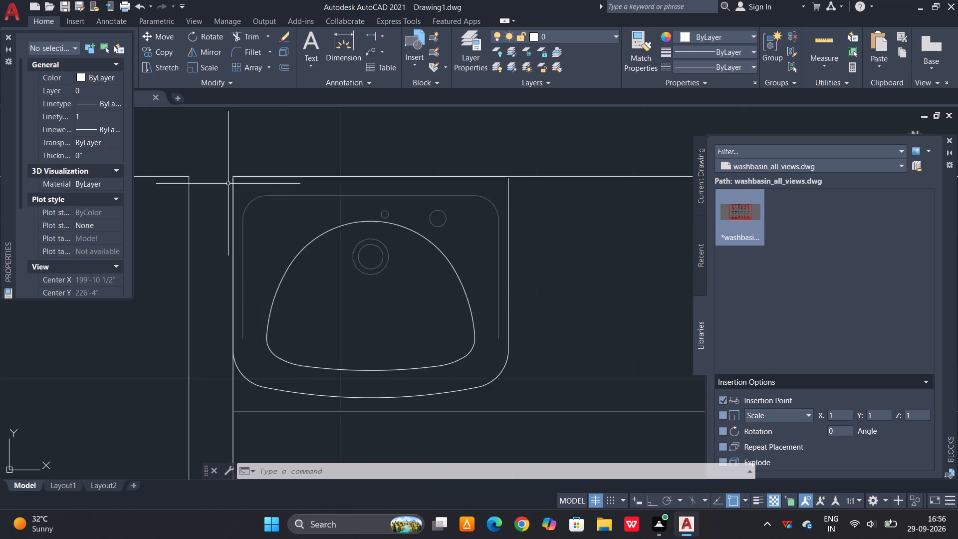
Trim away the kitchen counter line running below the washbasin, up to the short counter edge beside the stove.
scroll(228, 186, down, 3)
drag(460, 262, 455, 266)
click(414, 305)
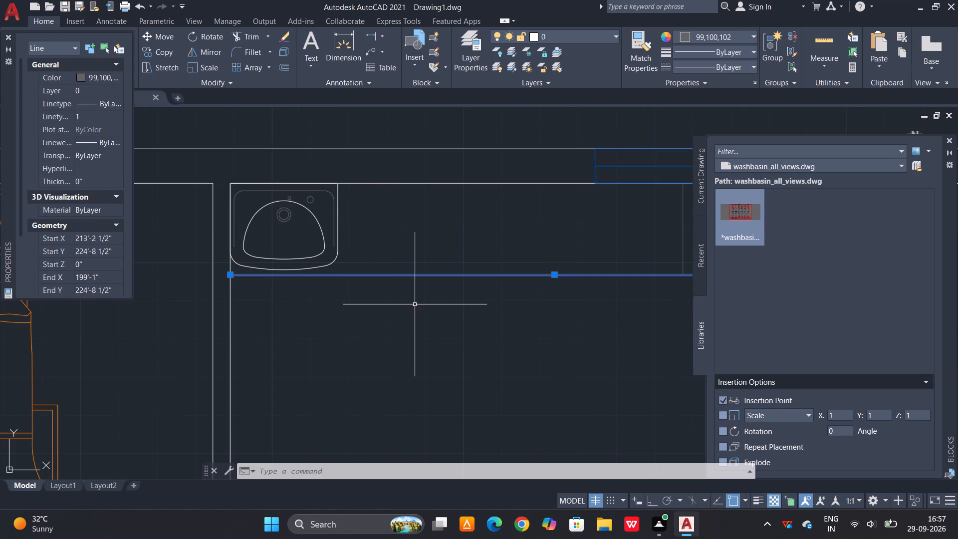
scroll(417, 302, down, 1)
key(Escape)
text(tr)
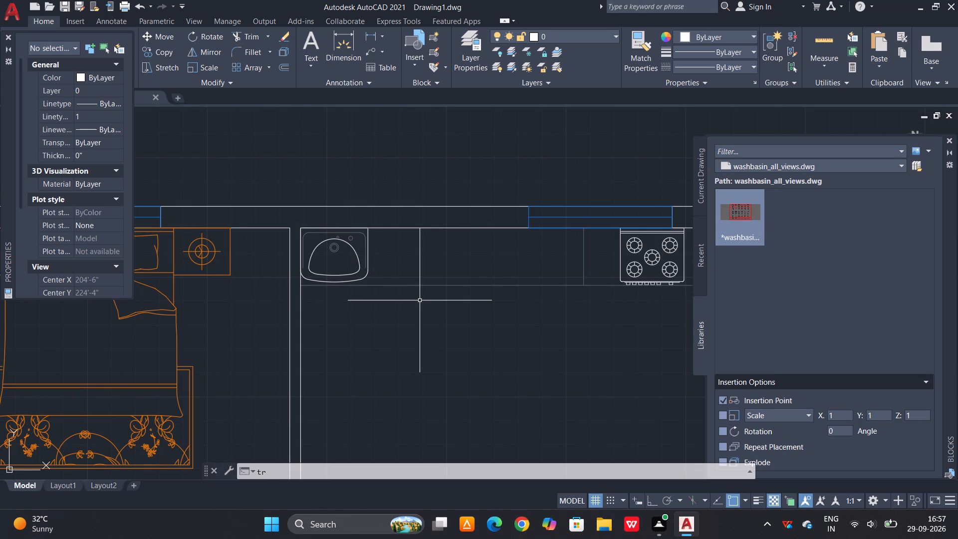
key(space)
key(space)
drag(460, 271, 452, 280)
click(426, 303)
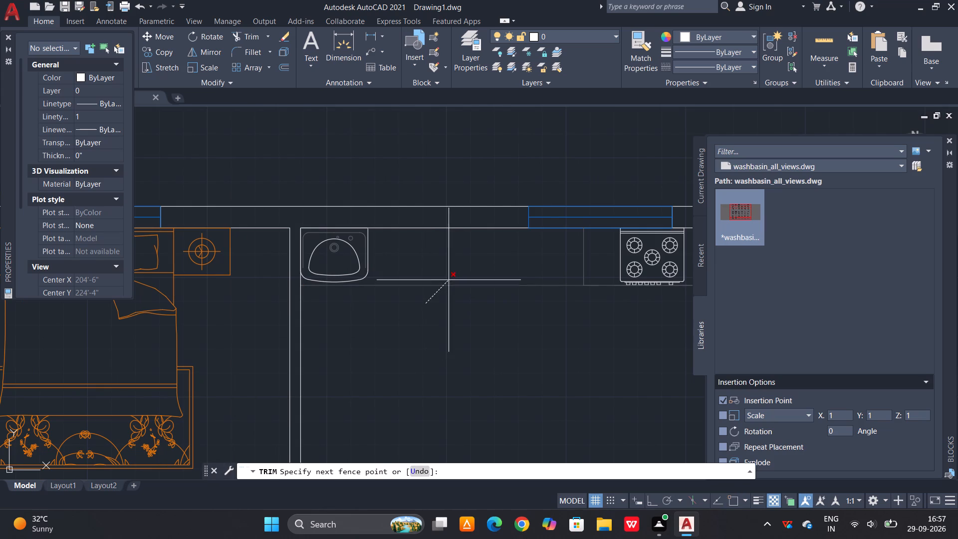
click(449, 280)
scroll(383, 321, down, 2)
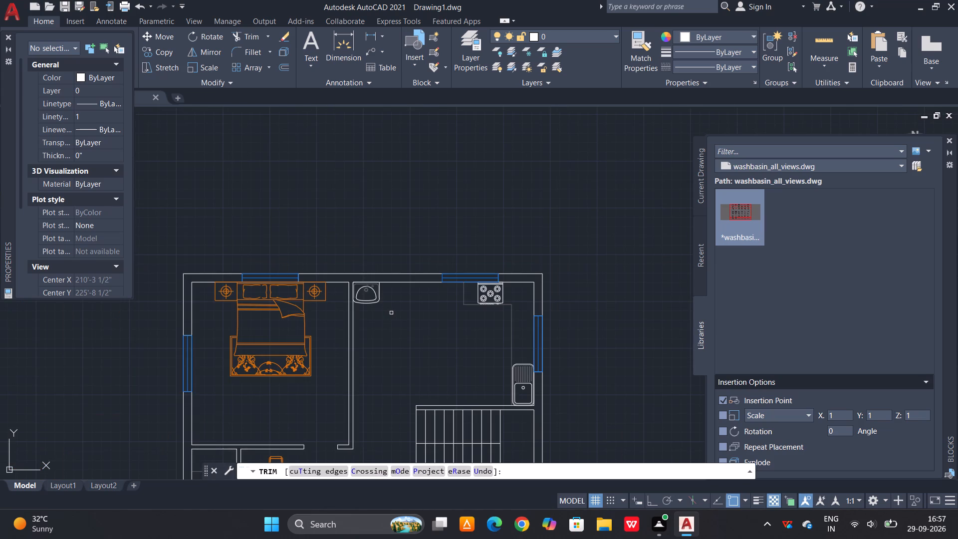
key(Escape)
Offset the upper-left bedroom's bottom wall line 1'6" upward into the room as a wardrobe front.
scroll(405, 305, down, 2)
scroll(345, 360, up, 2)
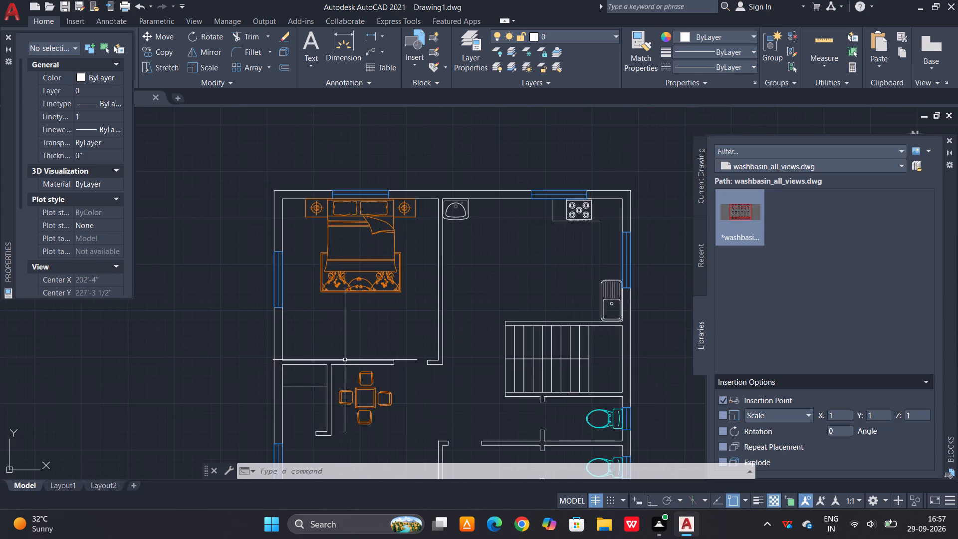
scroll(343, 360, up, 1)
middle_drag(343, 358, 326, 347)
scroll(325, 347, down, 1)
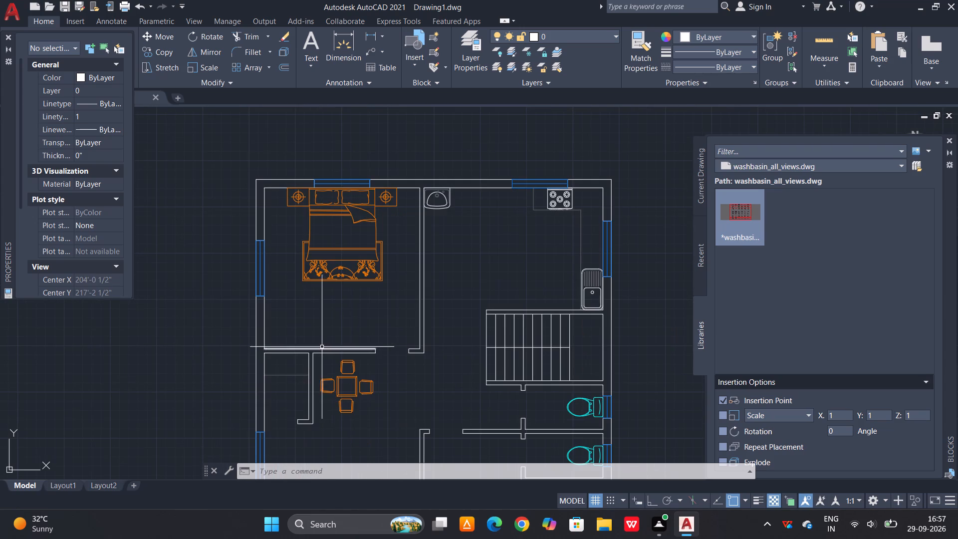
scroll(288, 346, up, 1)
key(Escape)
key(Escape)
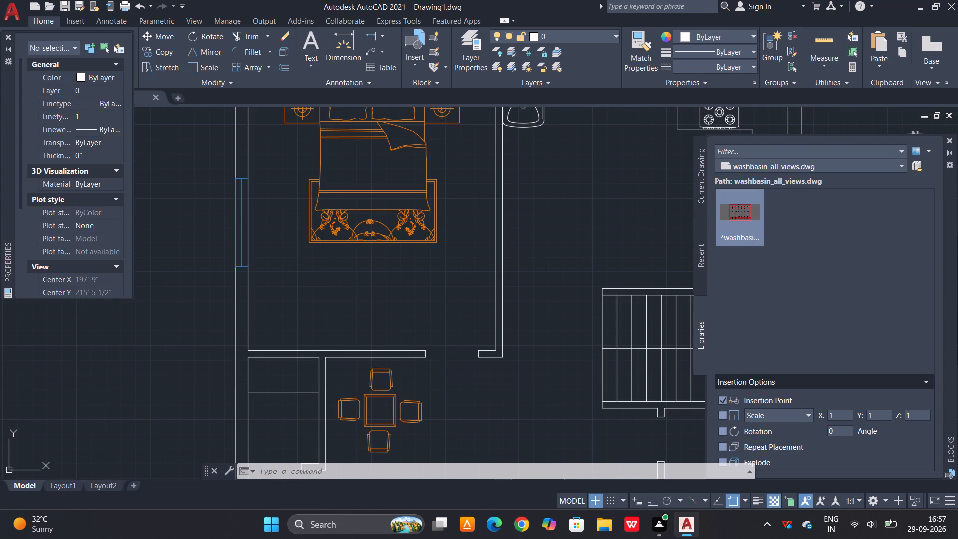
text(o)
key(space)
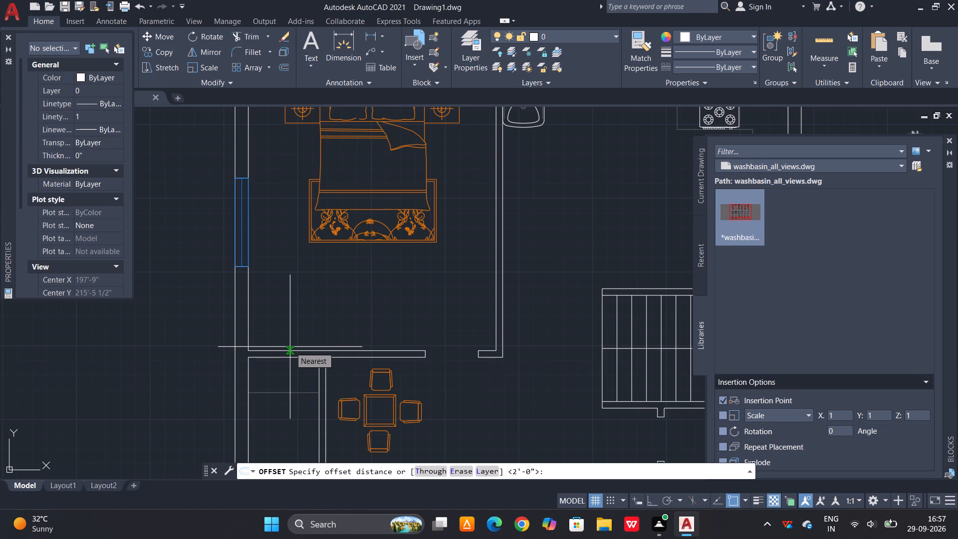
key(1)
key(period)
key(BackSpace)
text('6")
key(space)
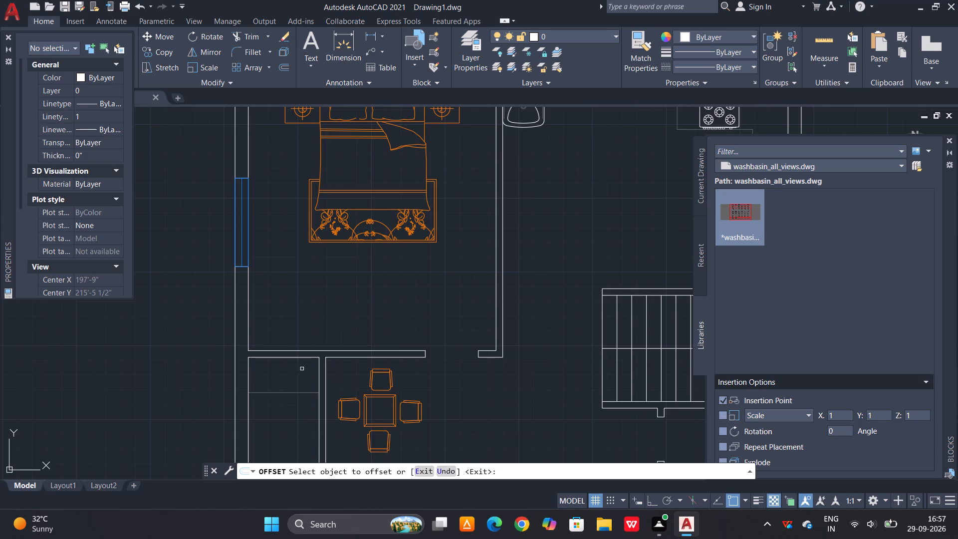
click(315, 350)
click(333, 315)
Offset the lower toilet's outer bottom wall line by the same 1'6" down into the lower-right bedroom.
scroll(364, 281, down, 2)
scroll(503, 404, up, 3)
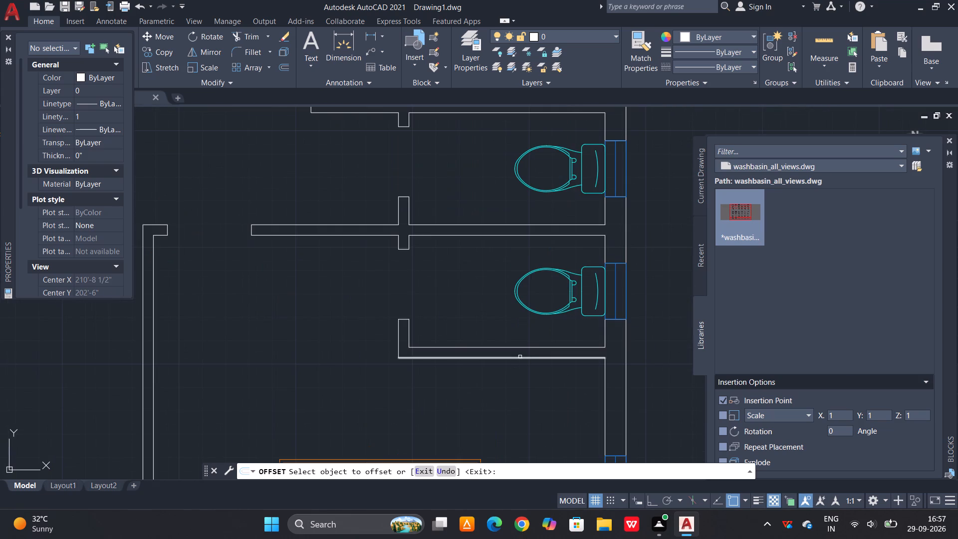
click(520, 357)
click(491, 415)
scroll(406, 365, up, 2)
key(Escape)
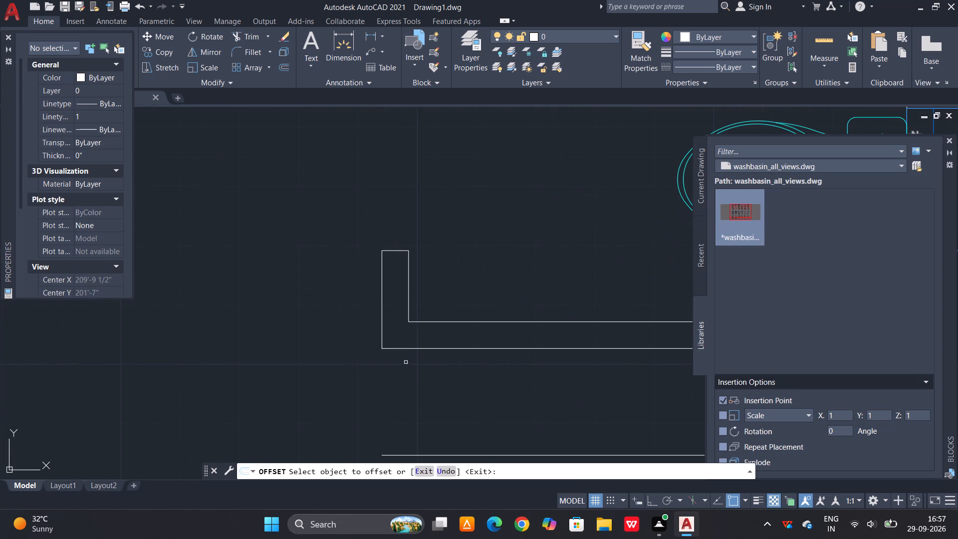
Extend the lower toilet's outer left wall line down to the new offset line to close that wardrobe's side.
text(ex)
key(space)
key(space)
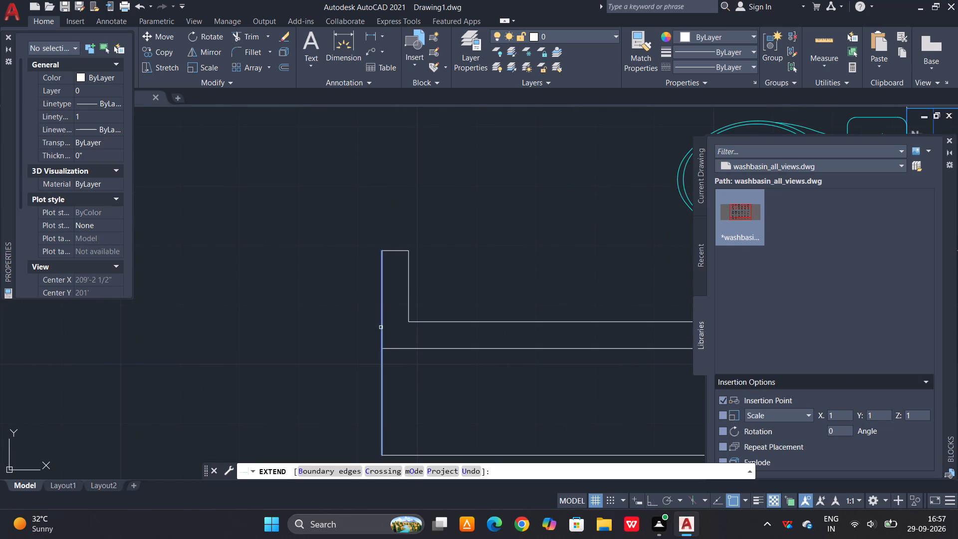
click(382, 328)
scroll(444, 364, down, 5)
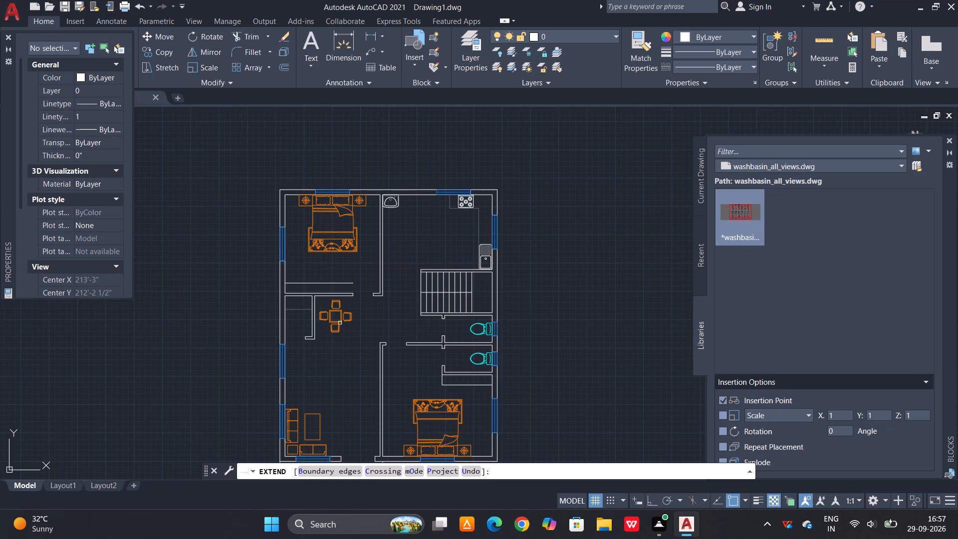
scroll(319, 311, up, 1)
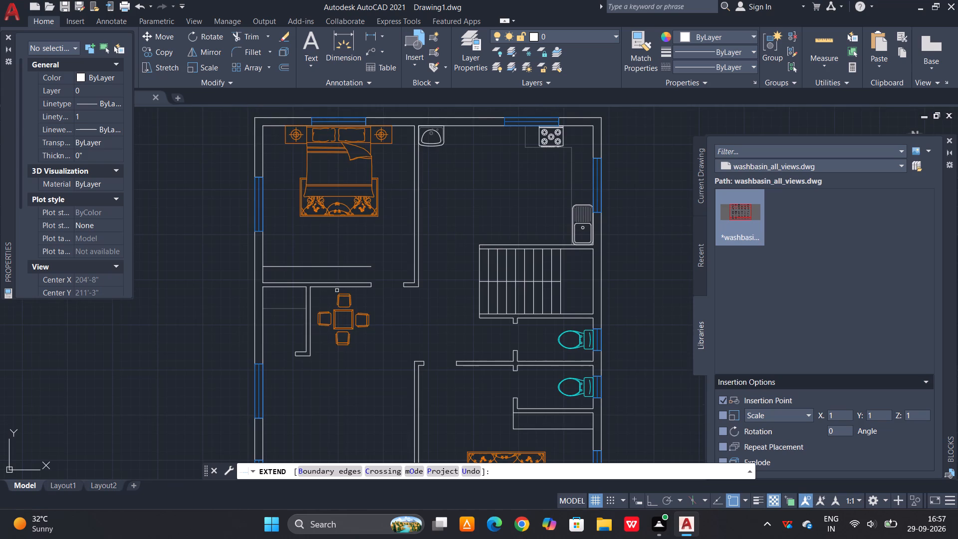
key(Escape)
With Ortho on, draw a vertical line from the upper-left bedroom's wardrobe front down to the wall, short of the door opening.
key(l)
key(space)
scroll(339, 274, up, 3)
click(368, 241)
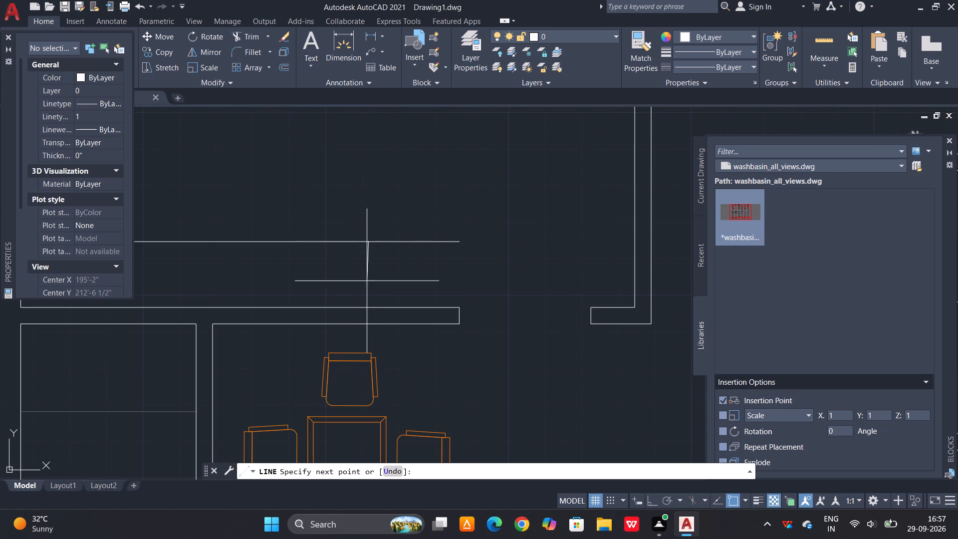
key(F8)
click(373, 309)
key(space)
Trim the part of the upper-left bedroom's wardrobe front that overhangs past its vertical side line.
scroll(441, 235, down, 3)
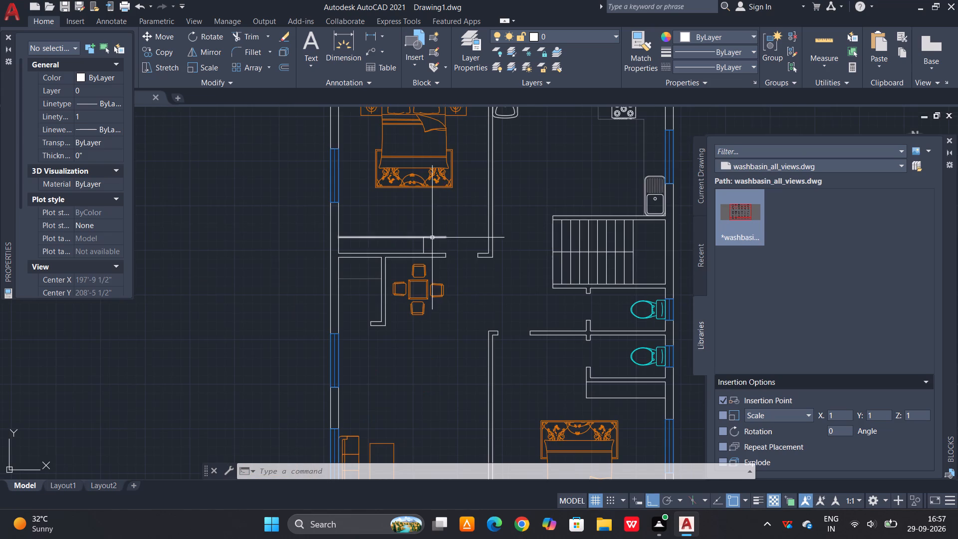
scroll(430, 259, up, 2)
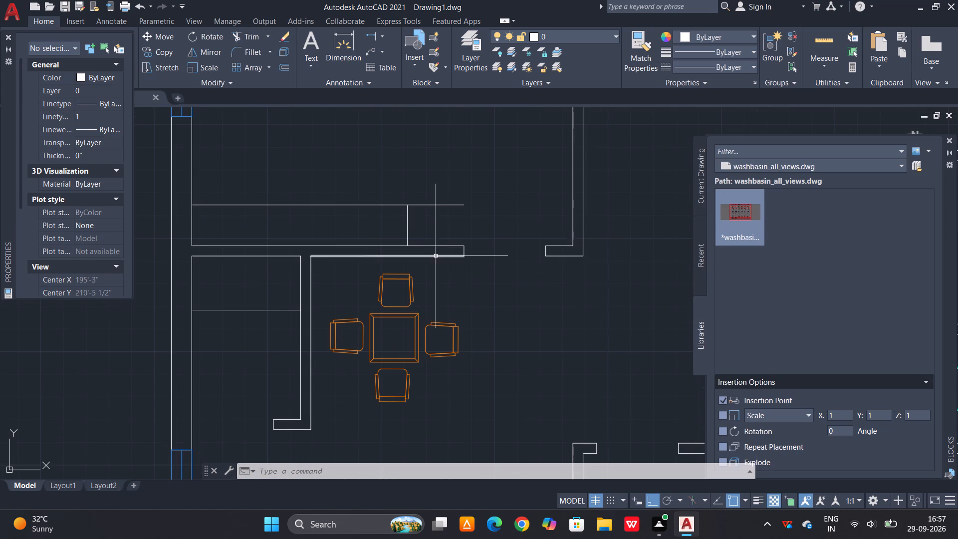
text(tr)
key(space)
key(space)
click(442, 197)
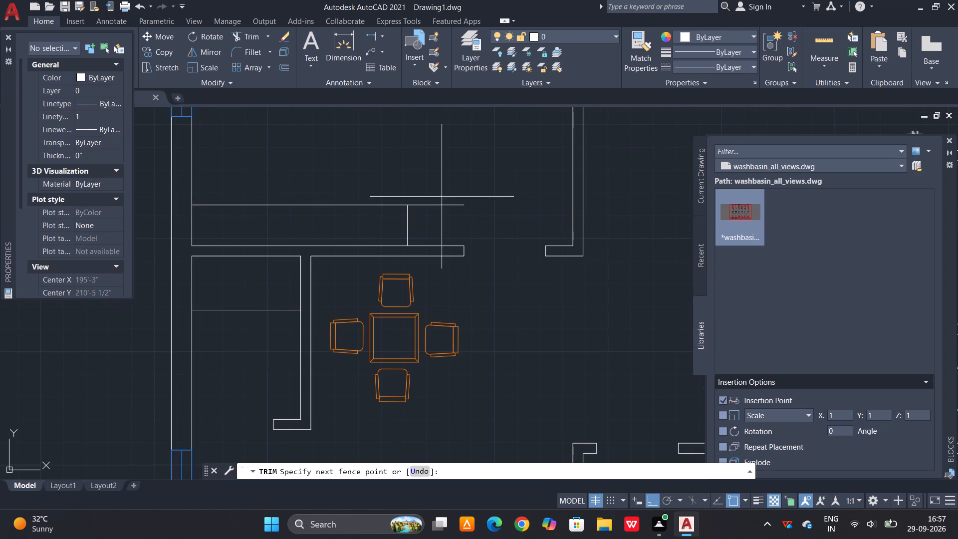
click(427, 220)
middle_drag(274, 241, 308, 244)
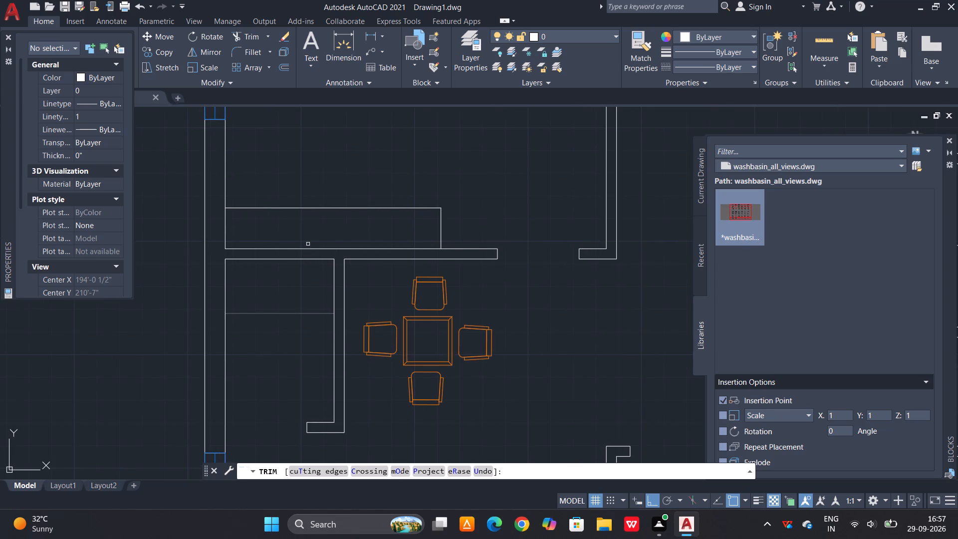
scroll(277, 230, up, 1)
key(Escape)
Draw a horizontal centre line through the upper-left bedroom's wardrobe, from its side line's midpoint to the left wall.
key(l)
key(space)
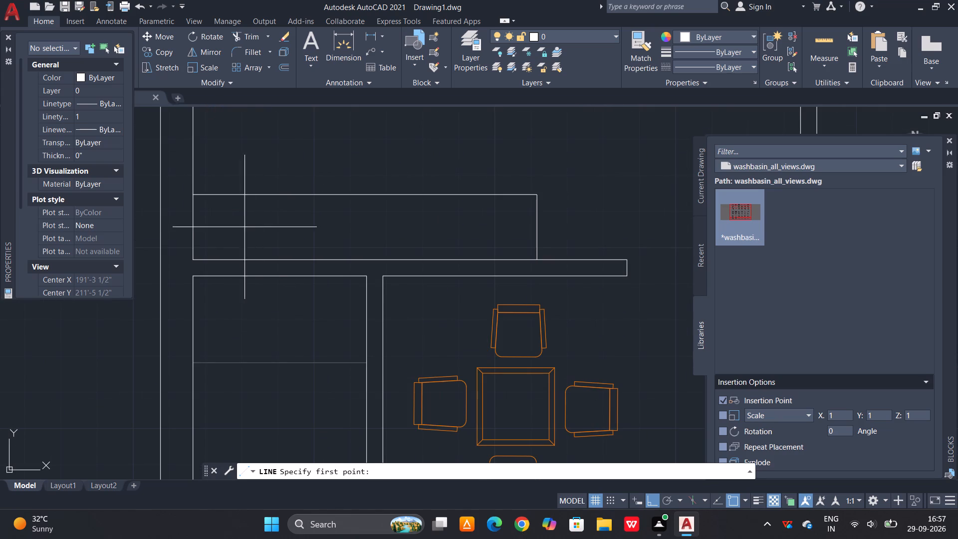
click(537, 229)
click(196, 226)
key(space)
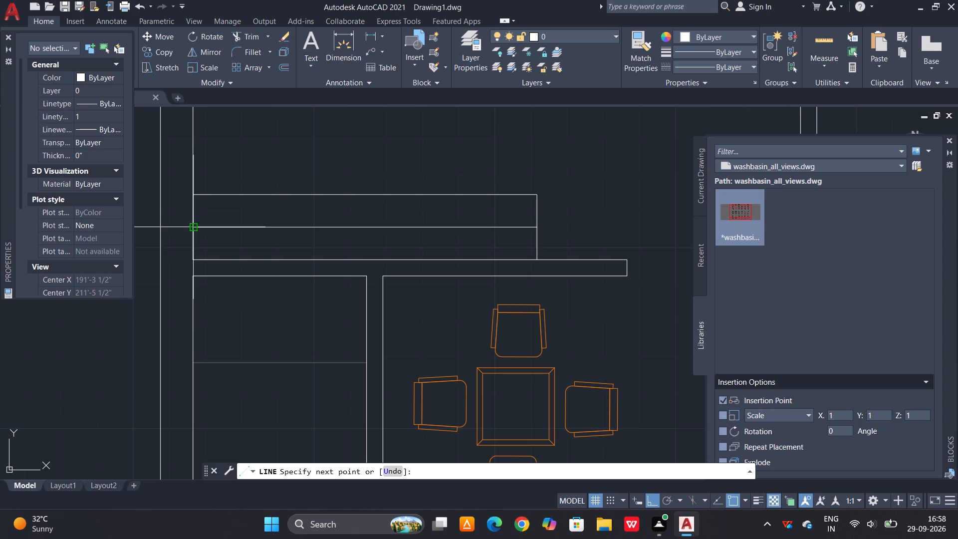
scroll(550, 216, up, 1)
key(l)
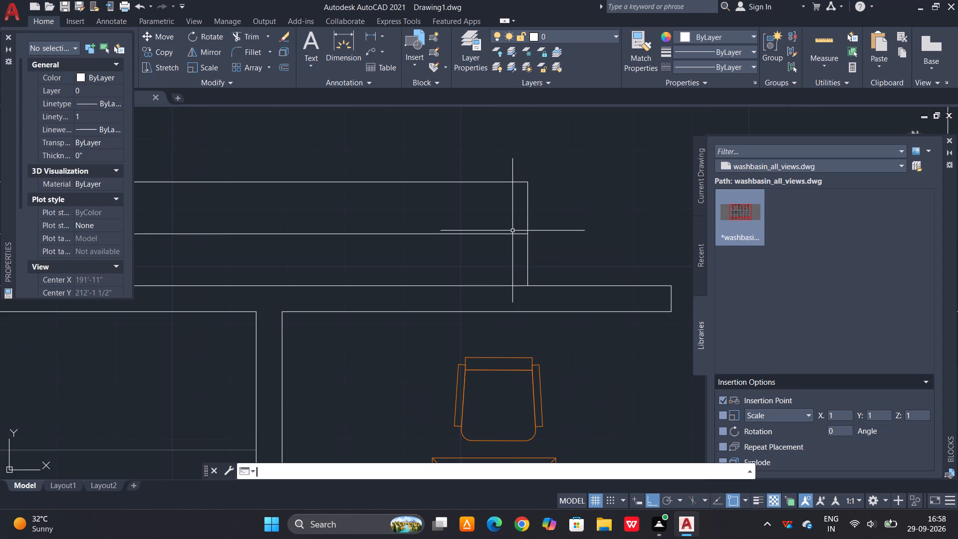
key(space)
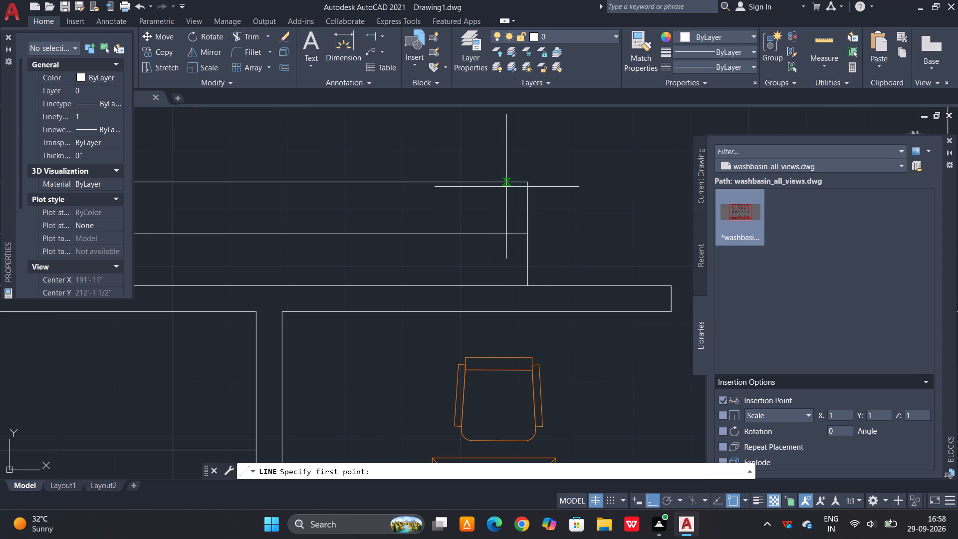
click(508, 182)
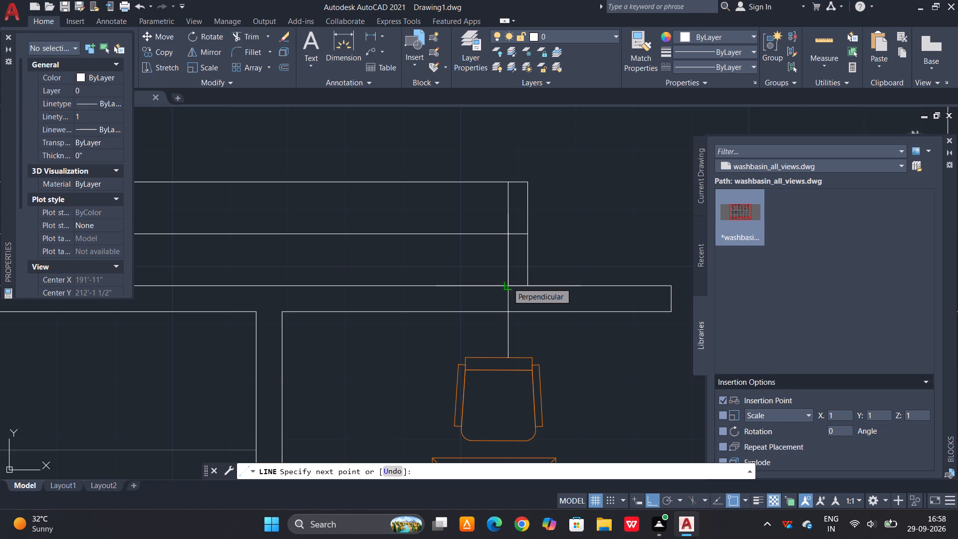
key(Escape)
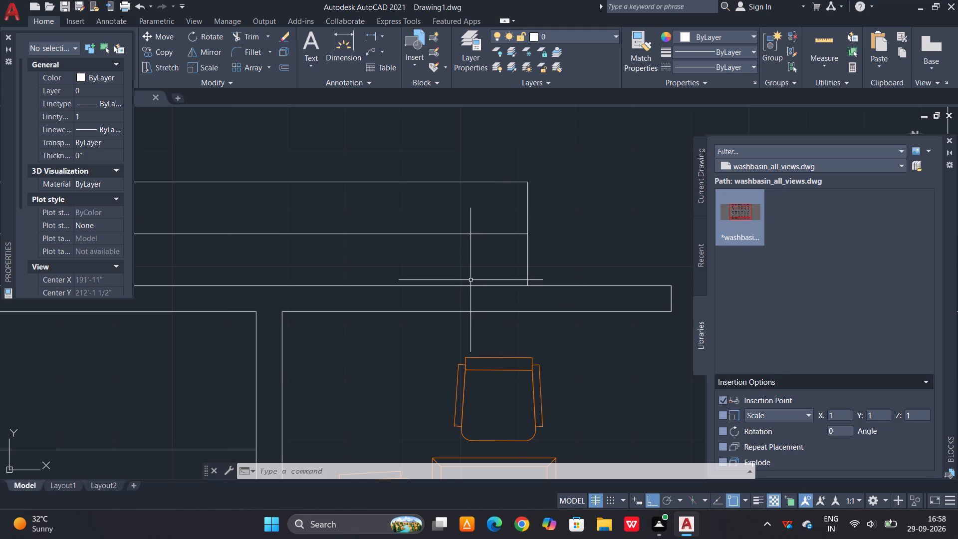
Offset the front line of the upper-left bedroom's wardrobe 3" inward.
key(o)
key(space)
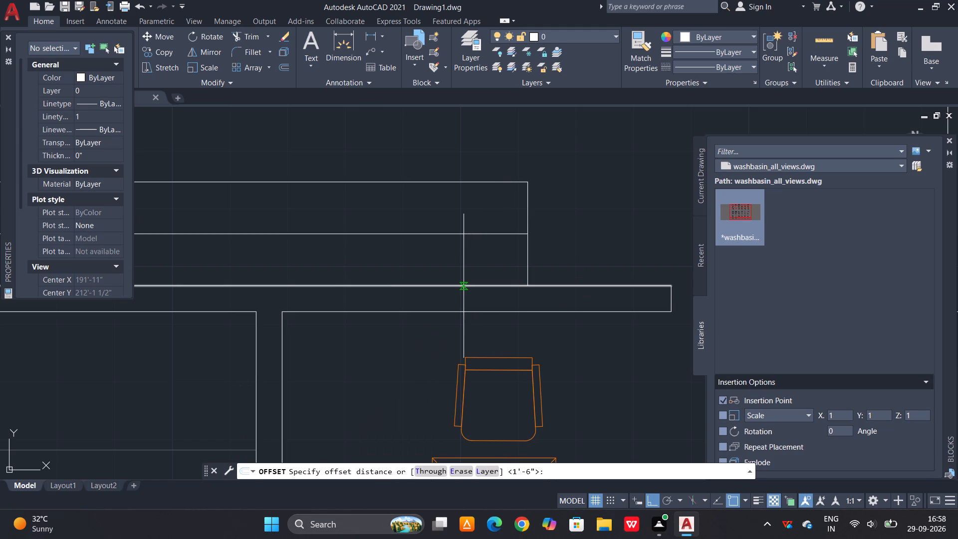
text(3)
key(shift+quotedbl)
key(space)
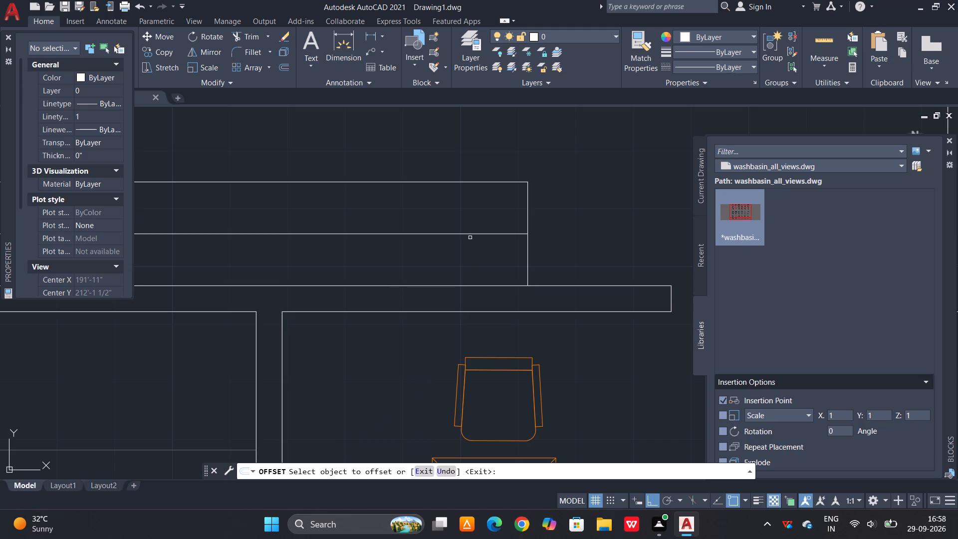
click(482, 180)
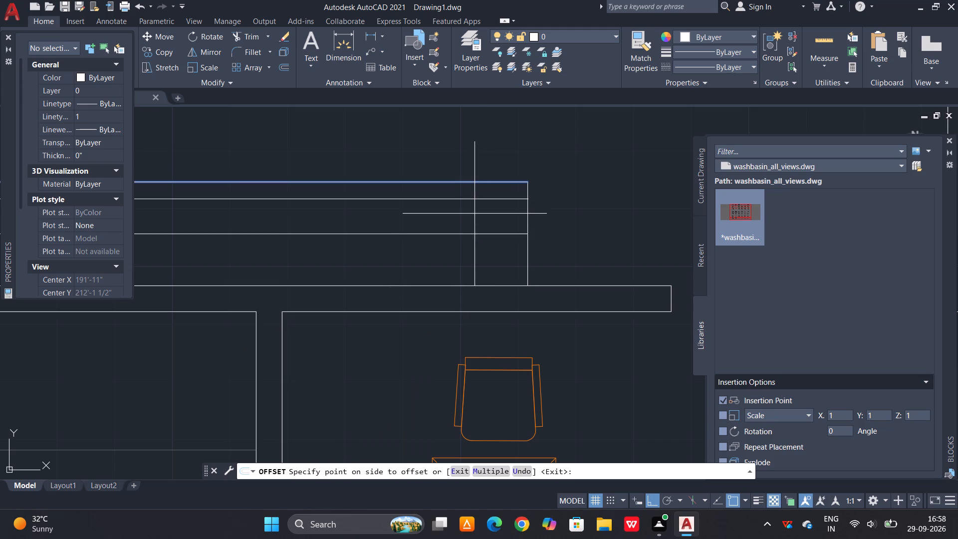
click(475, 214)
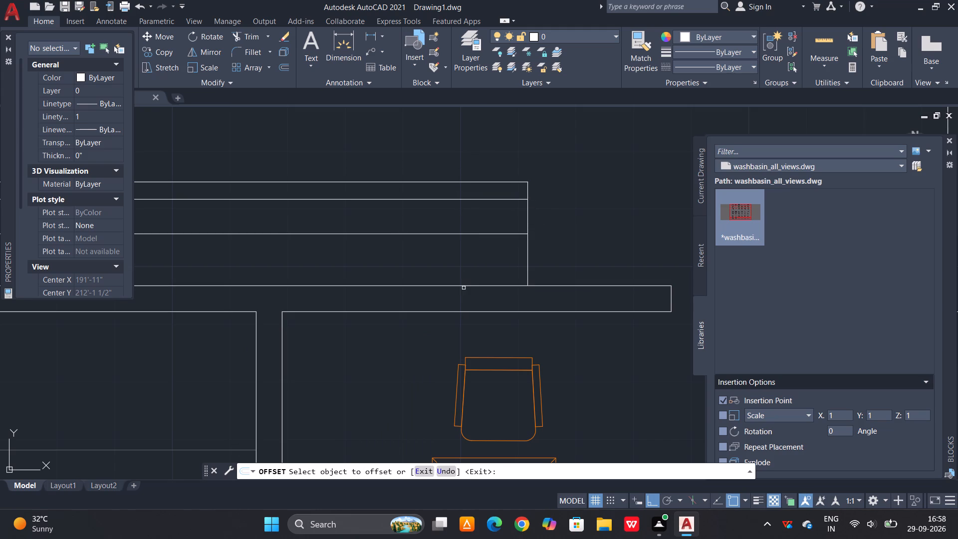
key(Escape)
Delete the 3" offset line inside the upper-left bedroom's wardrobe.
click(489, 200)
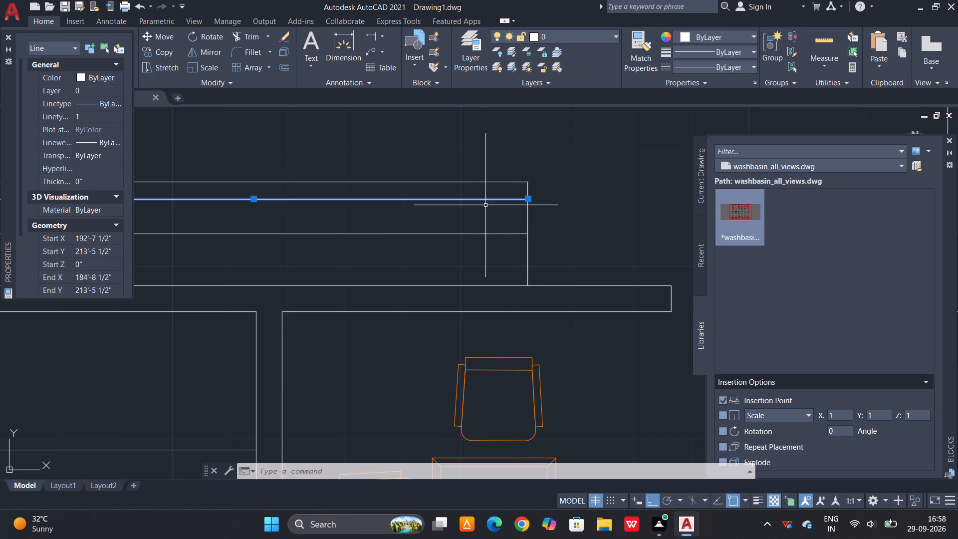
key(Delete)
key(Escape)
Offset the wardrobe's front line and the wall line behind it 2" toward the wardrobe's inside.
text(o)
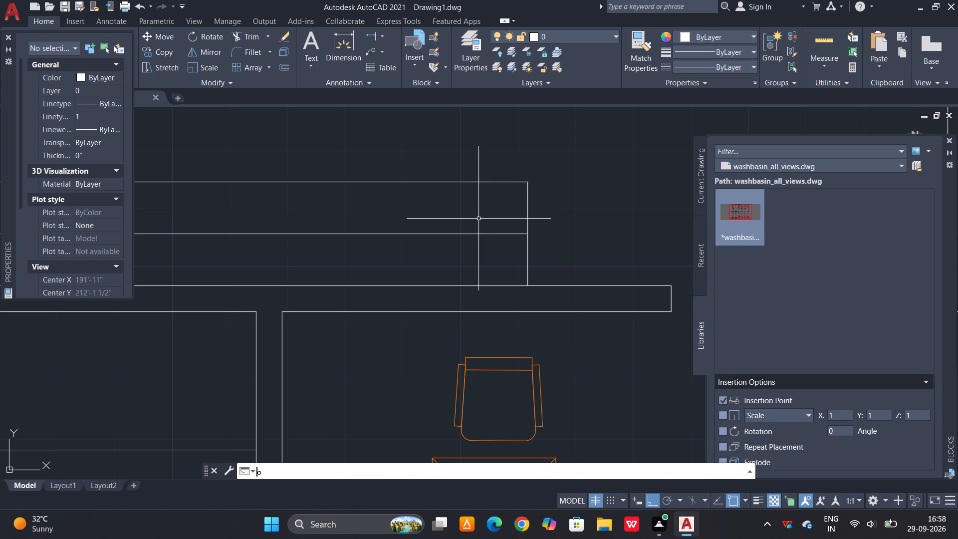
key(space)
key(2)
text(")
key(space)
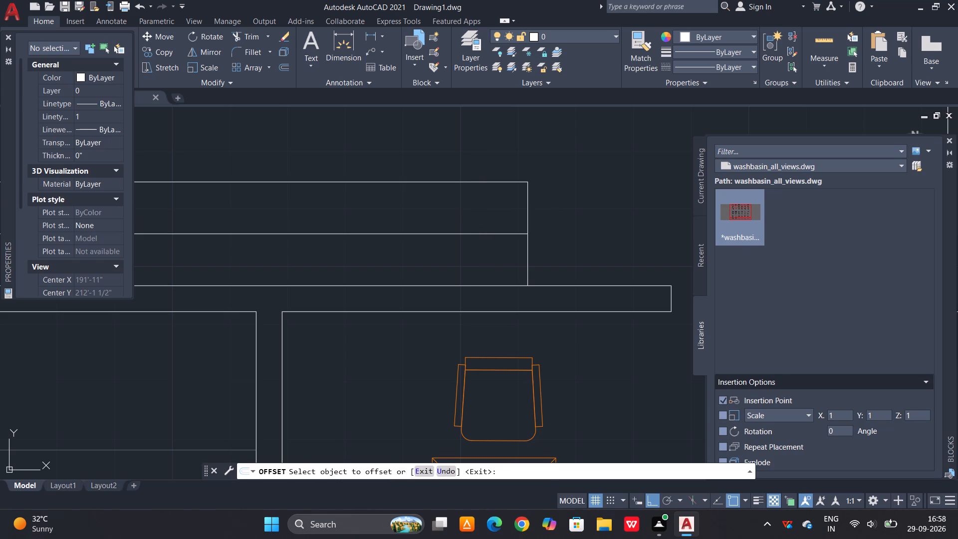
click(483, 185)
click(486, 182)
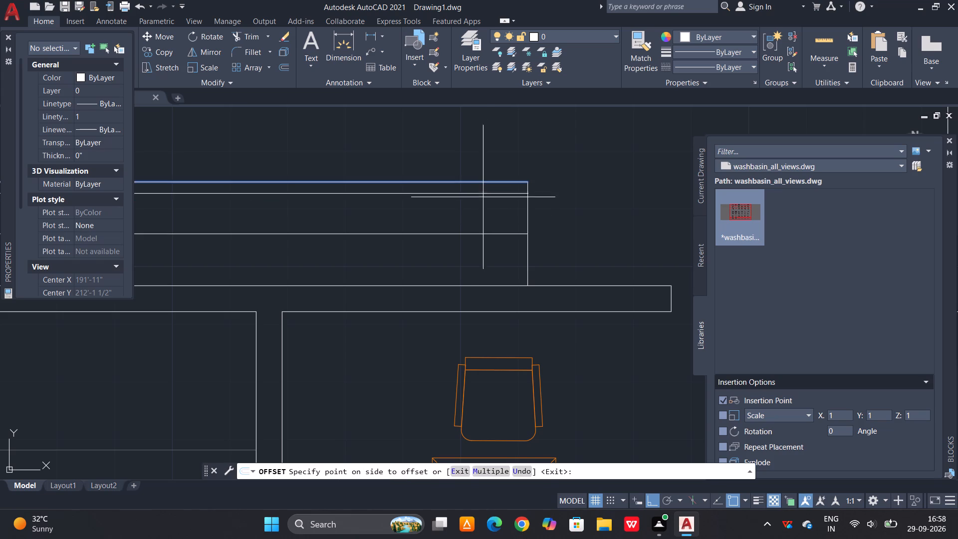
click(480, 206)
click(454, 285)
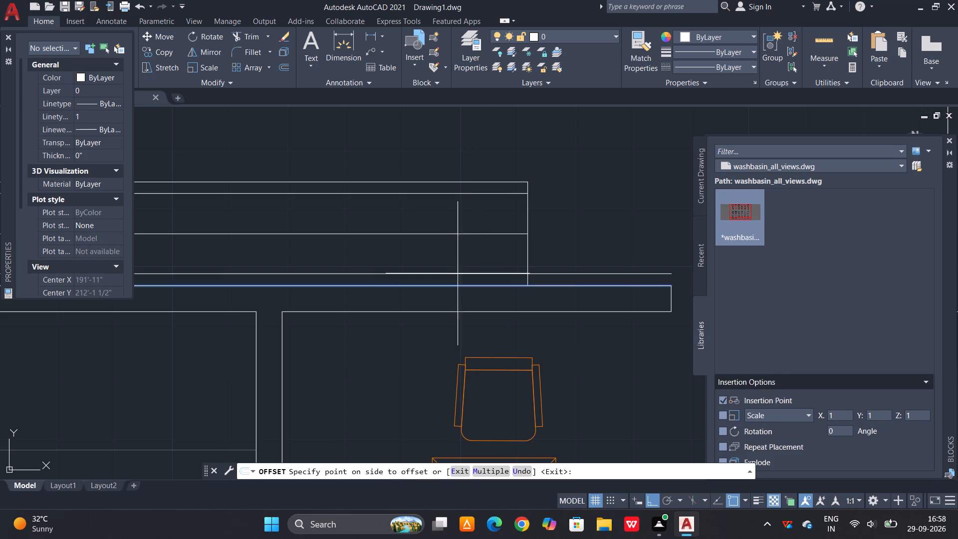
click(462, 260)
key(Escape)
key(Escape)
Trim the part of the wall's offset line that runs past the wardrobe's side line.
text(tr)
key(space)
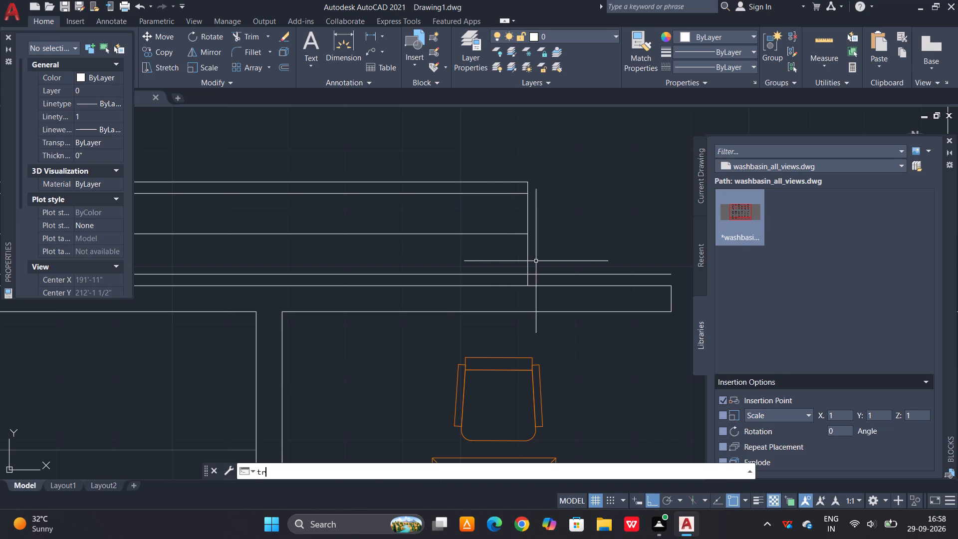
key(space)
click(551, 274)
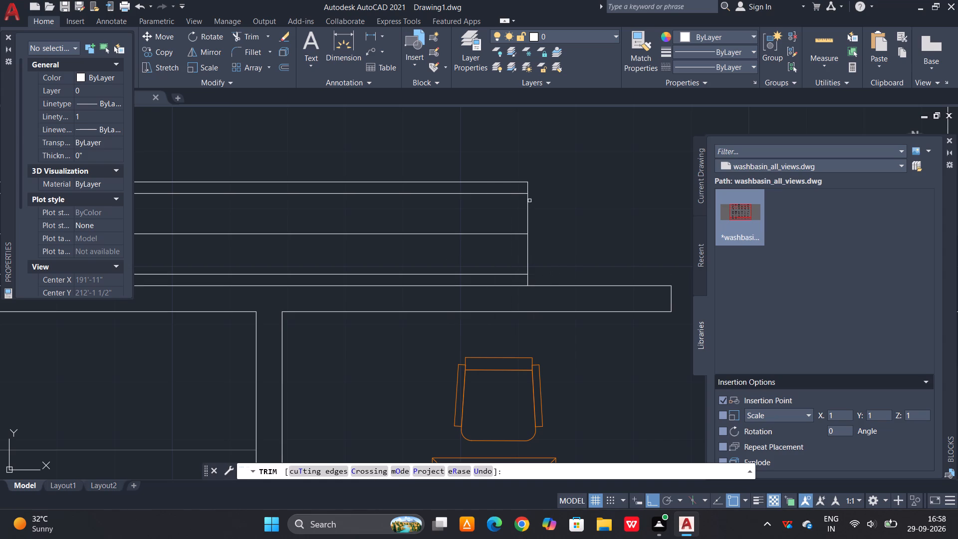
key(Escape)
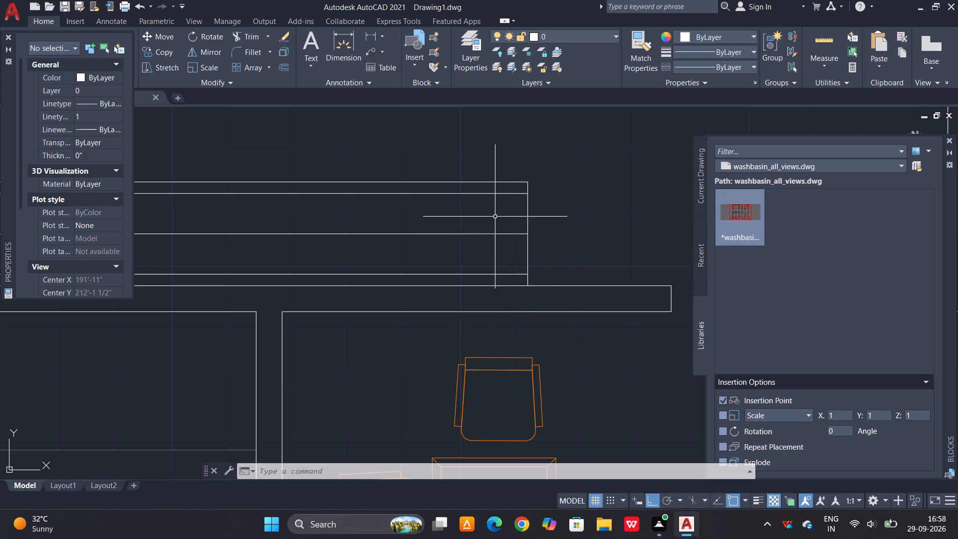
Draw a vertical line about 1'-2" long between the two offset lines, about 3" inside the wardrobe's side line.
key(l)
key(space)
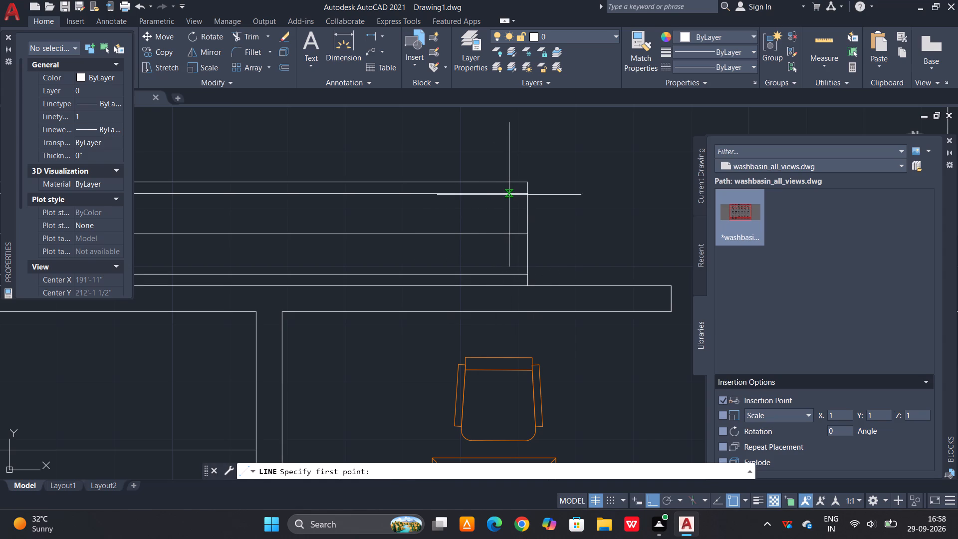
click(509, 195)
click(506, 276)
key(space)
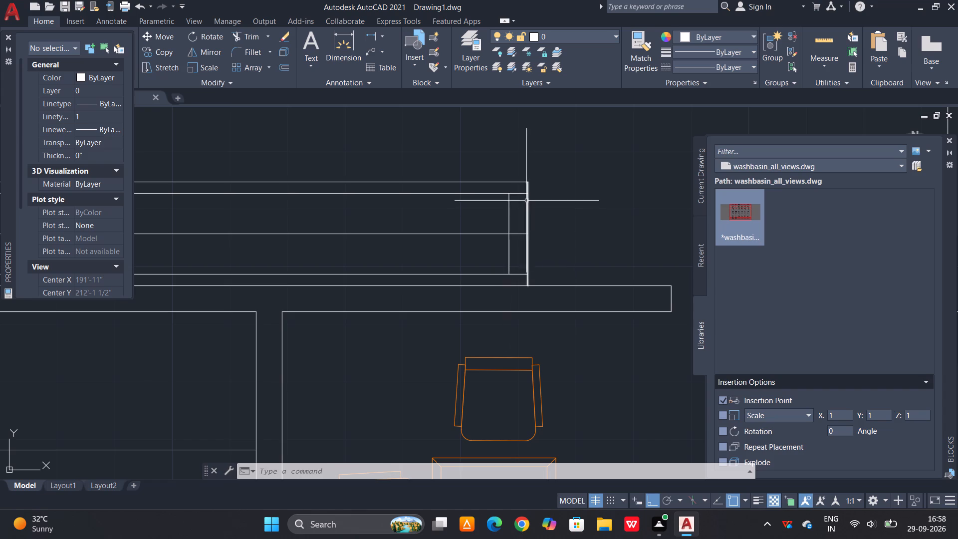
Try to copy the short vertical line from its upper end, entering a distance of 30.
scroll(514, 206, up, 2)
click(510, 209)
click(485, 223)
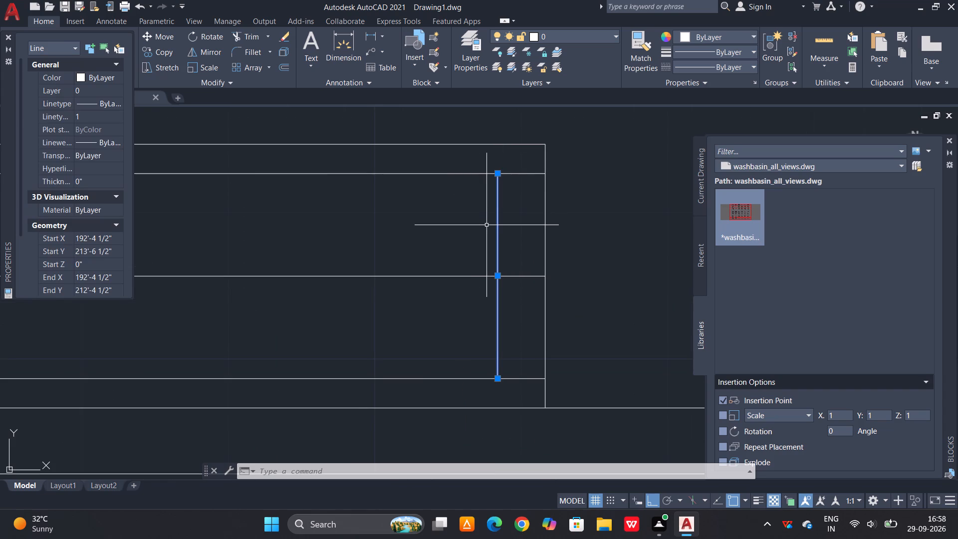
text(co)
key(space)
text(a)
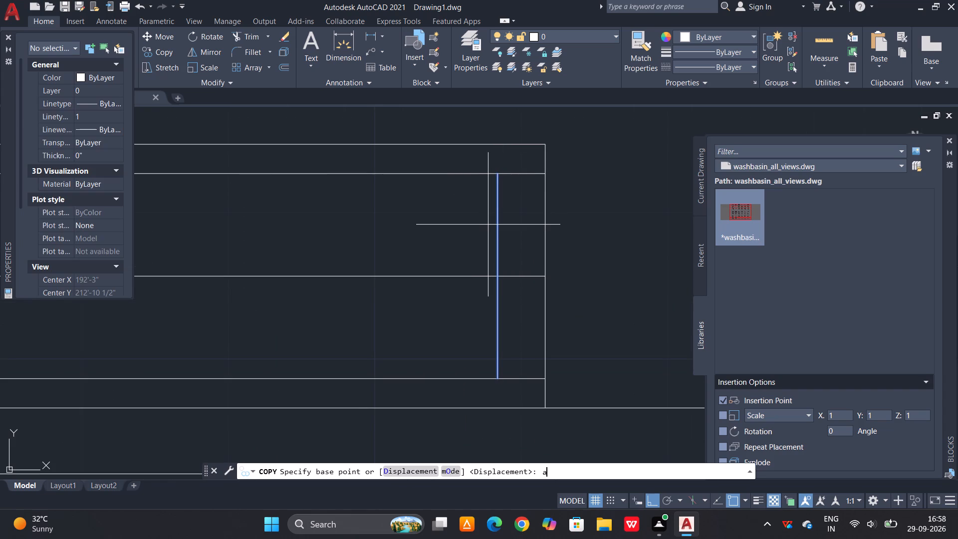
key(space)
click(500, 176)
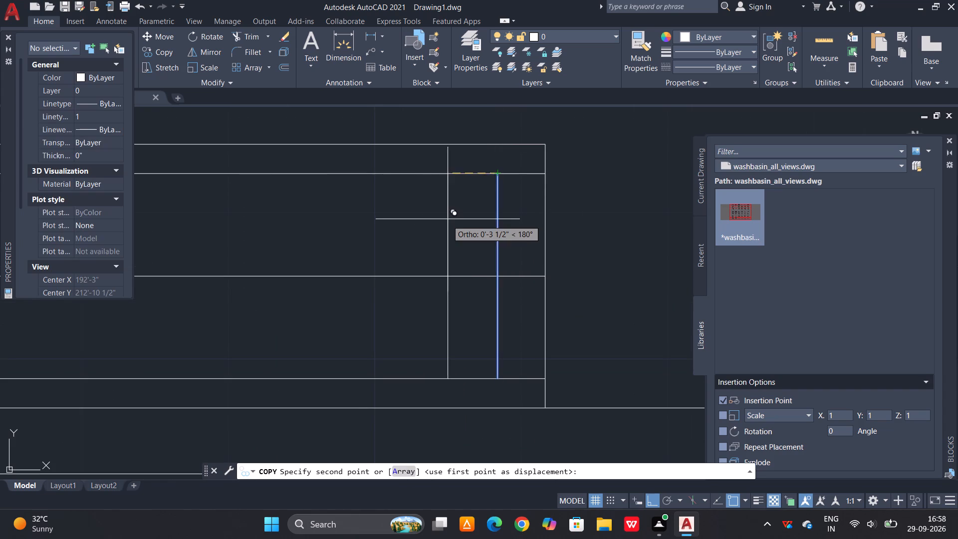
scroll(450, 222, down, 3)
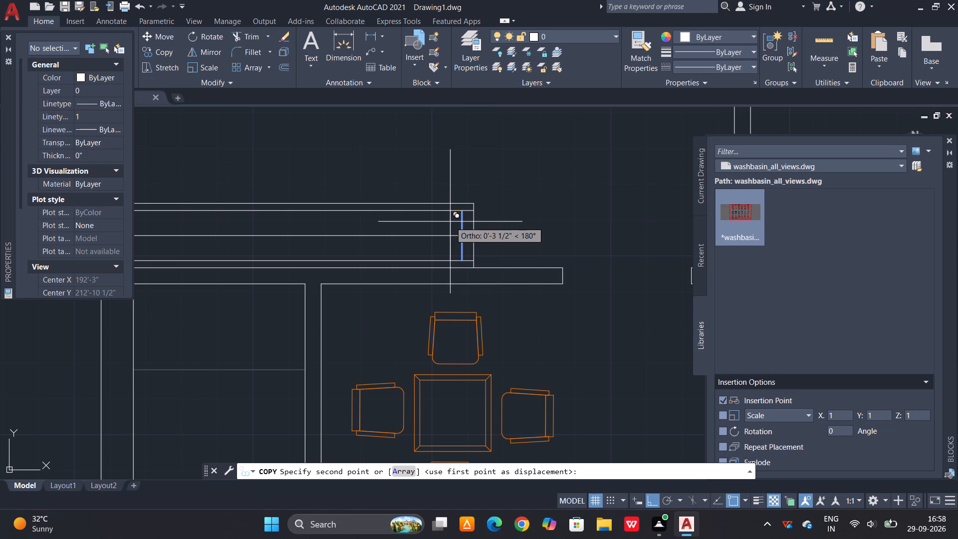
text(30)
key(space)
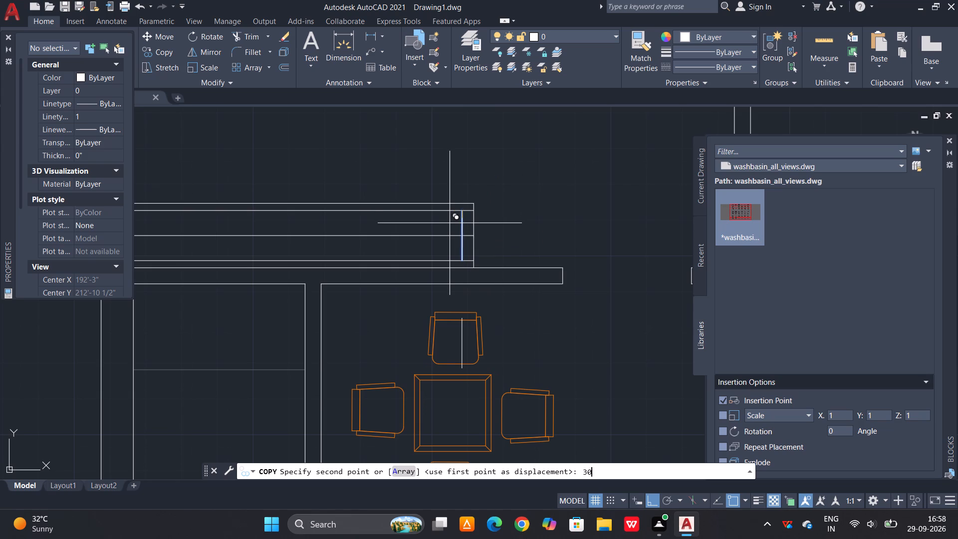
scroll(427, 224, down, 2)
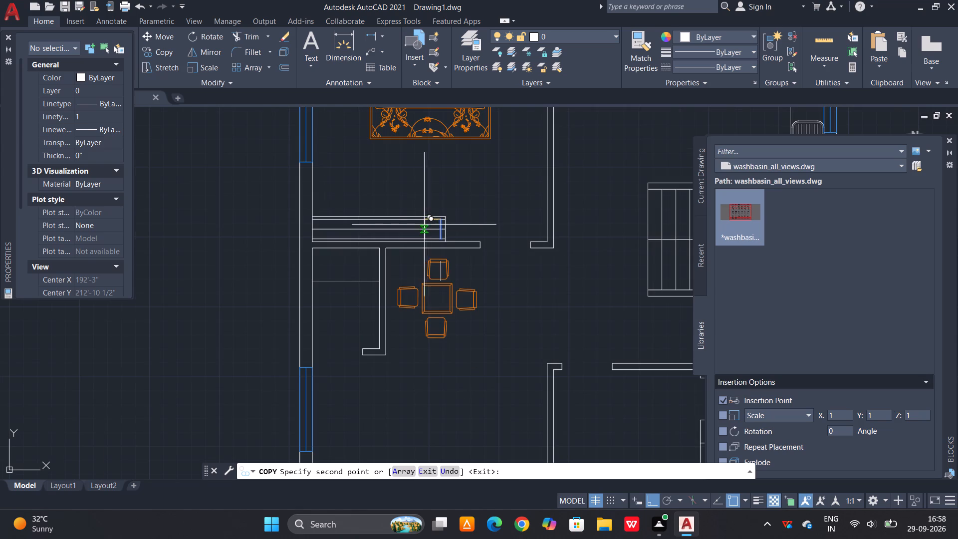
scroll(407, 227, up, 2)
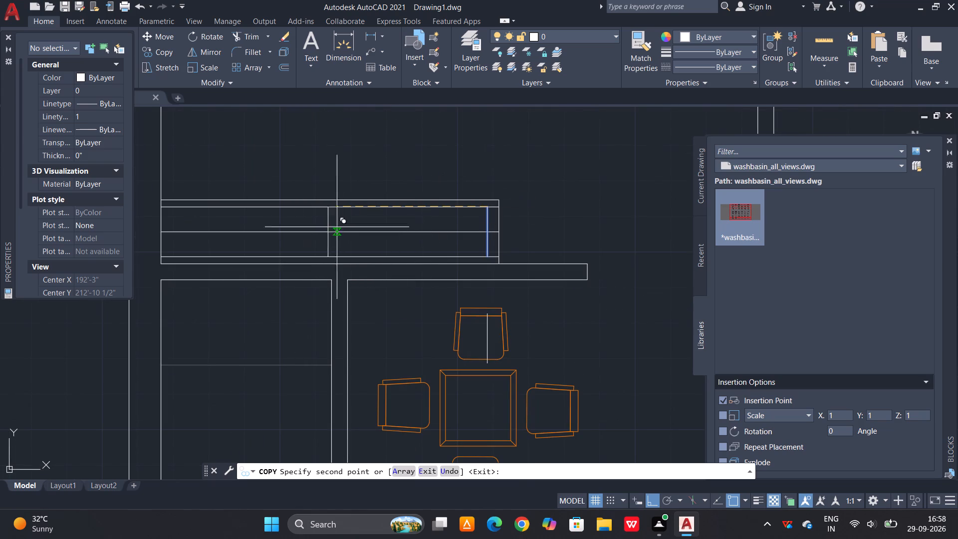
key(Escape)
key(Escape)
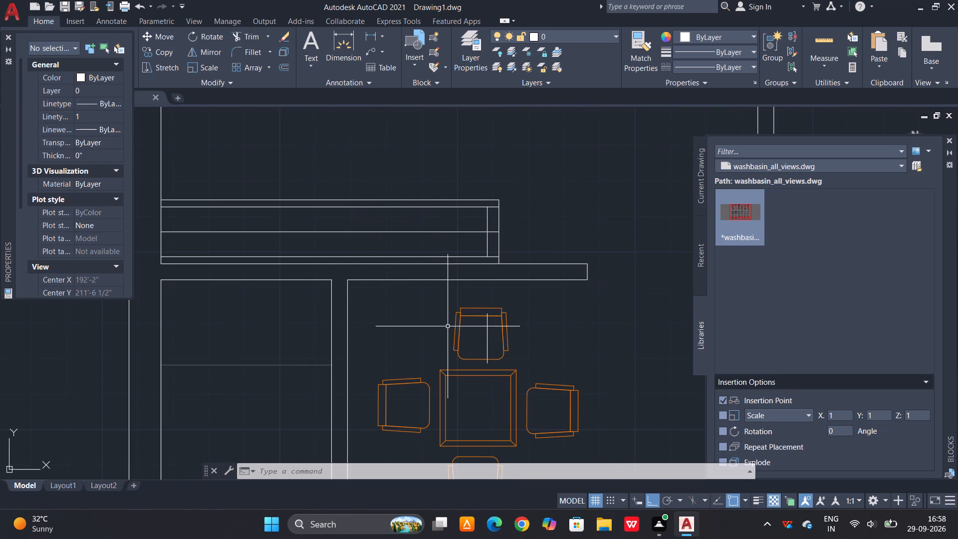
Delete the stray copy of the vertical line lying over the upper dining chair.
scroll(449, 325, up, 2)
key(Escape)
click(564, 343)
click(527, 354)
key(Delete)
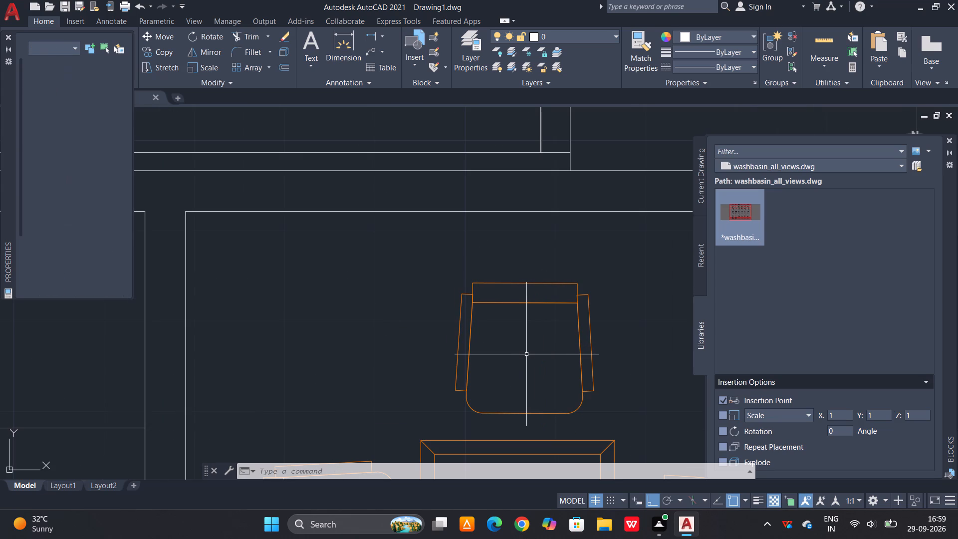
Copy the short vertical line as a 30-item array, spaced evenly along the wardrobe toward the left wall.
key(Escape)
text(co)
key(space)
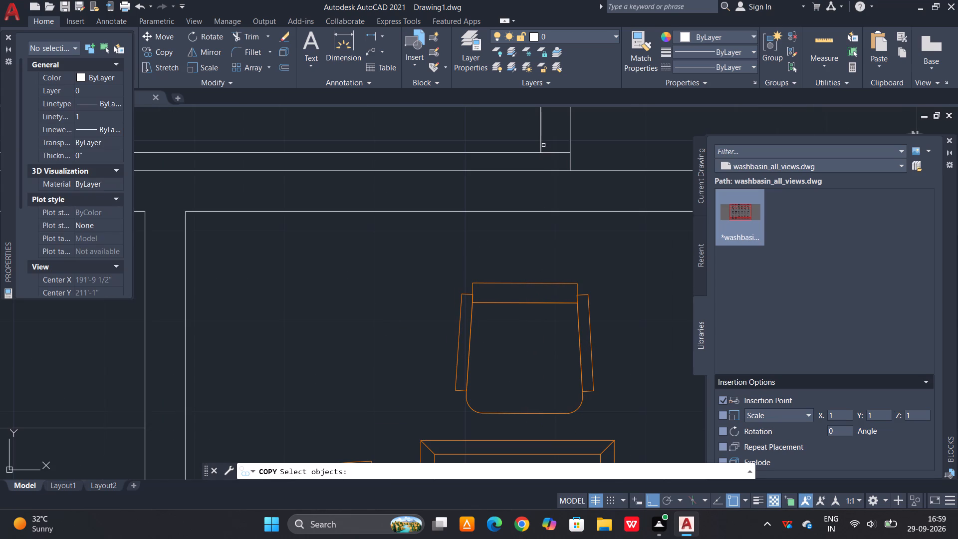
click(539, 144)
key(space)
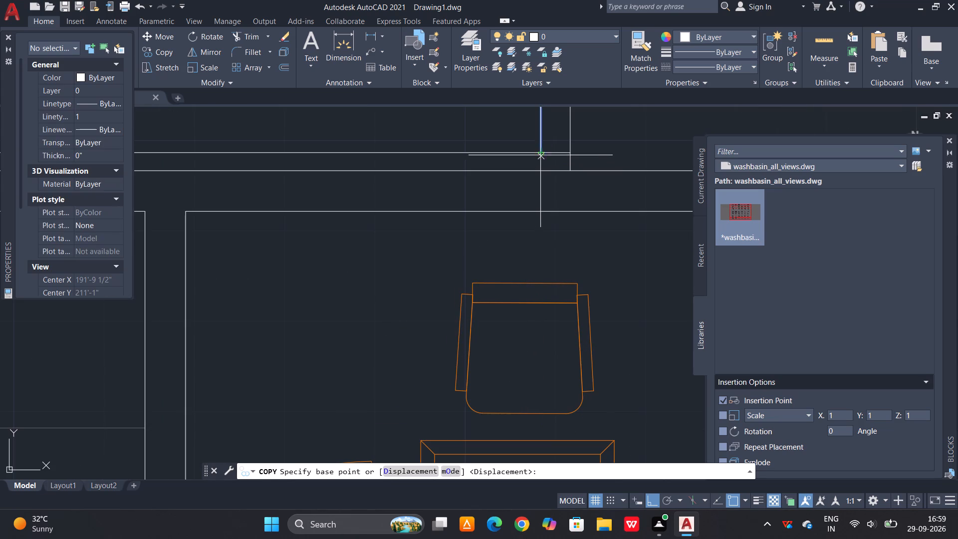
click(540, 155)
scroll(522, 161, down, 2)
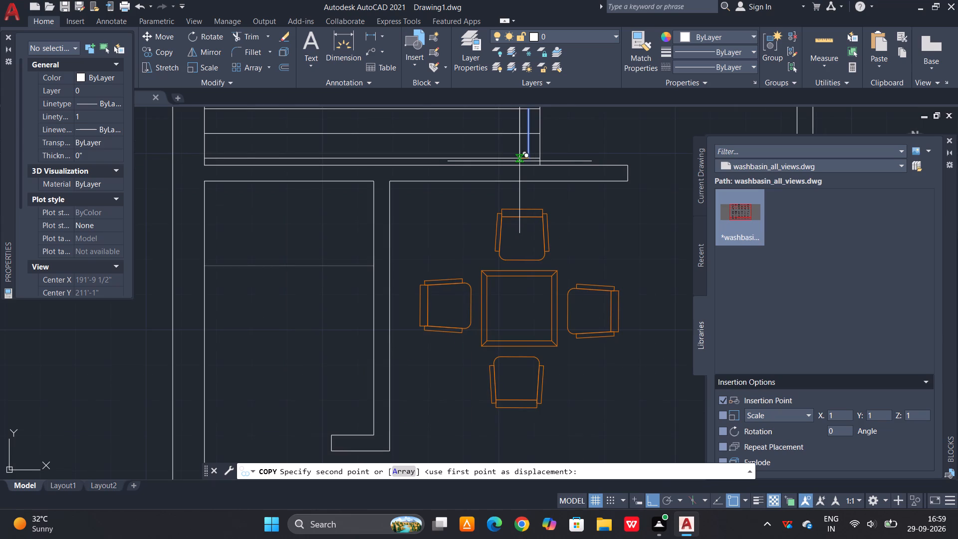
key(a)
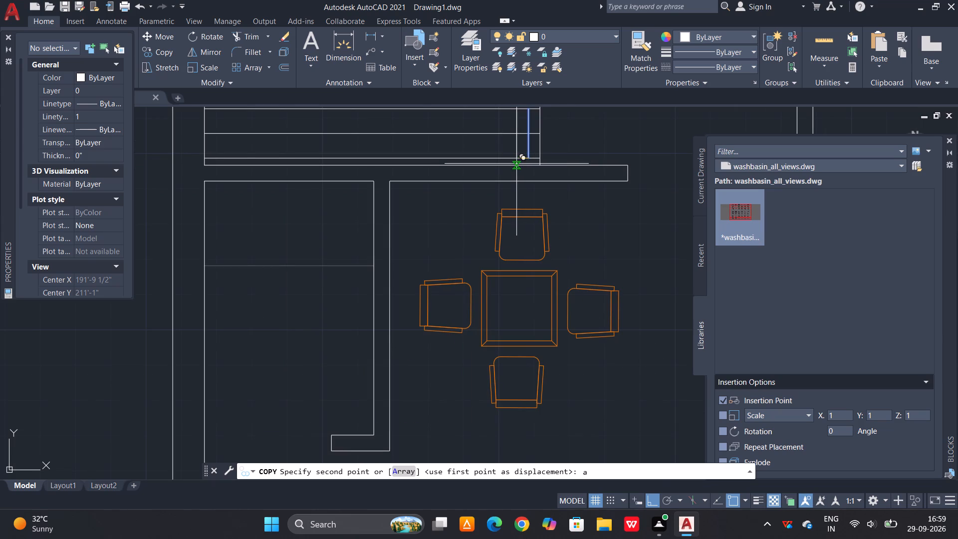
key(space)
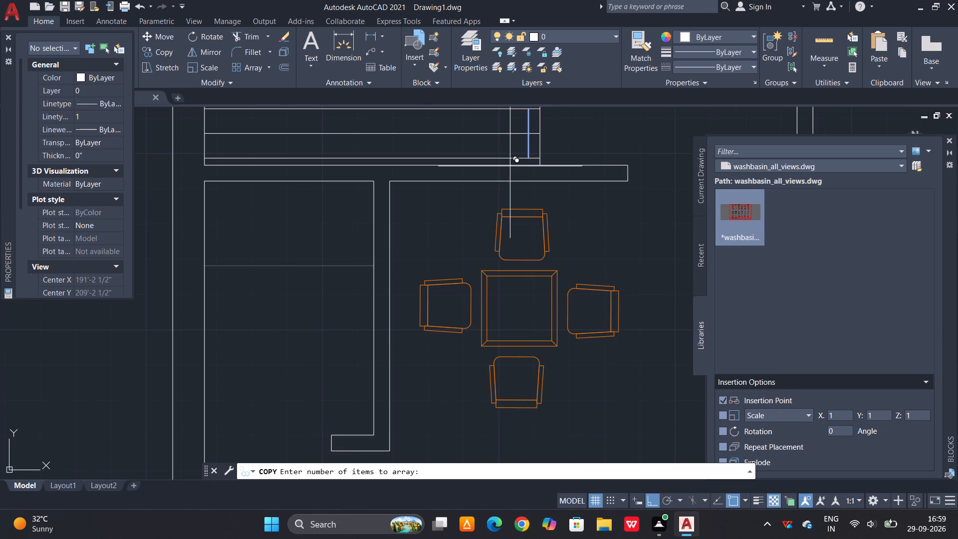
text(30)
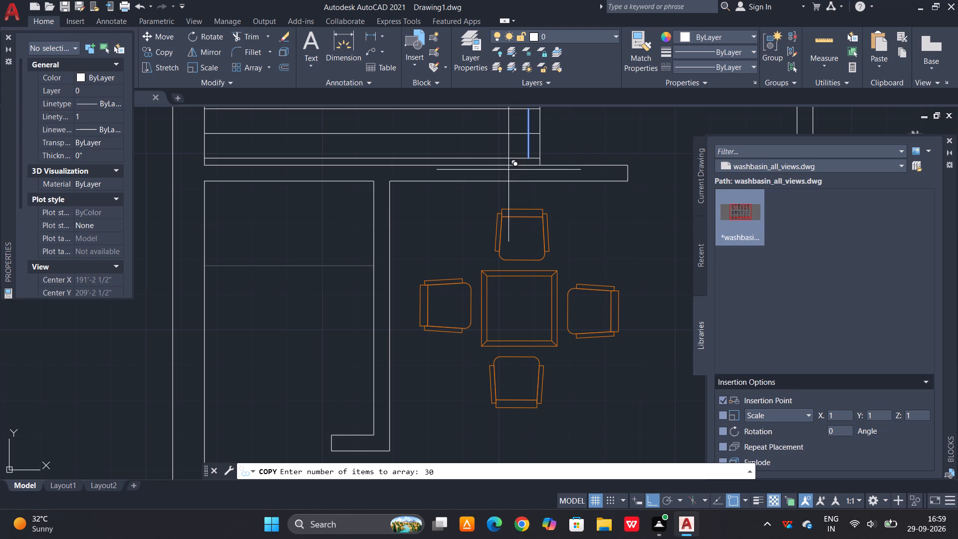
key(space)
scroll(508, 170, down, 2)
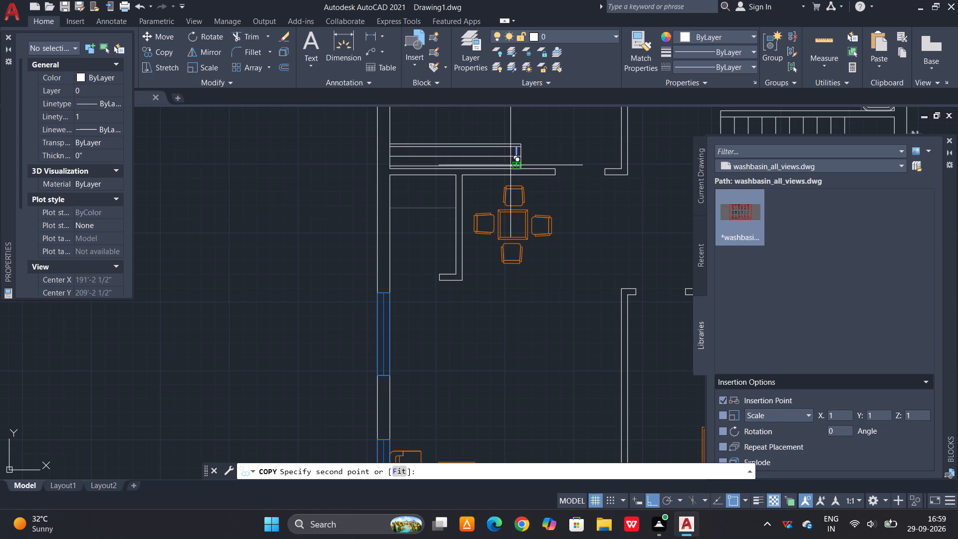
scroll(515, 165, up, 2)
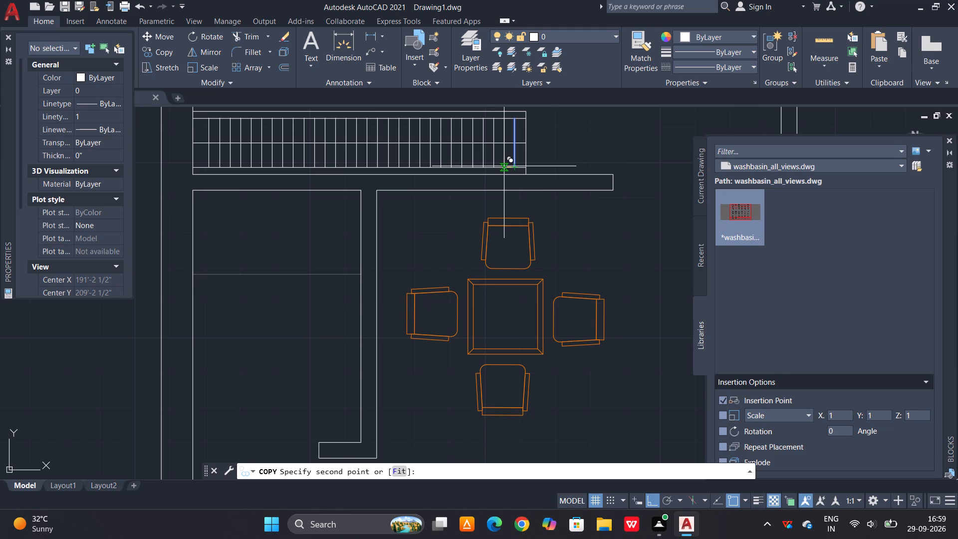
click(504, 166)
scroll(523, 131, up, 1)
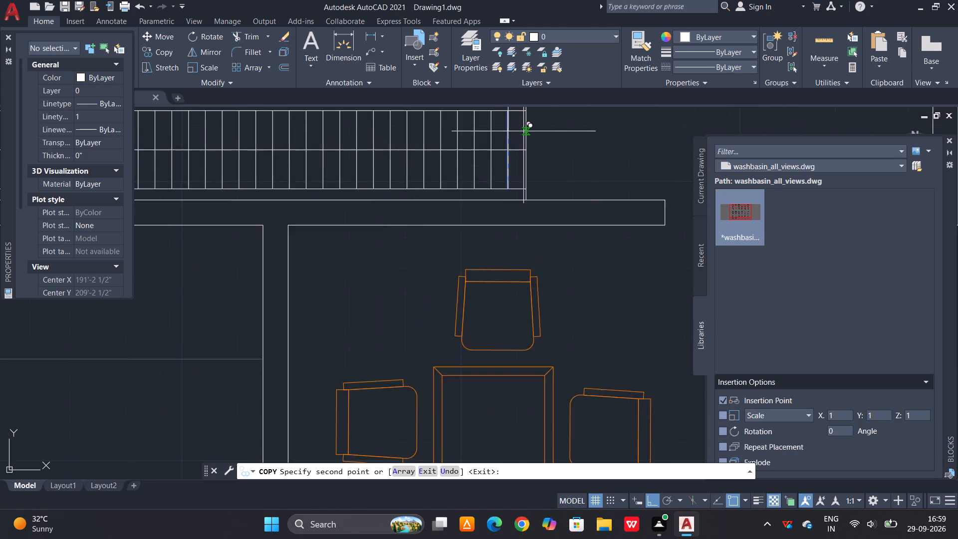
scroll(523, 131, up, 1)
key(Escape)
Delete the wardrobe's horizontal centre line and both 2" offset guide lines, keeping the row of vertical lines.
drag(515, 150, 515, 155)
click(510, 167)
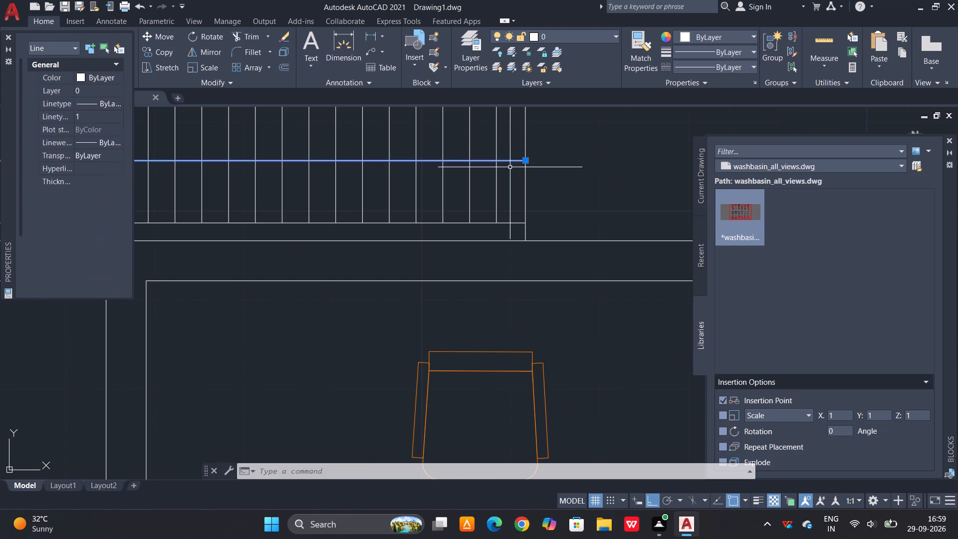
key(Delete)
scroll(513, 168, down, 2)
scroll(507, 138, up, 1)
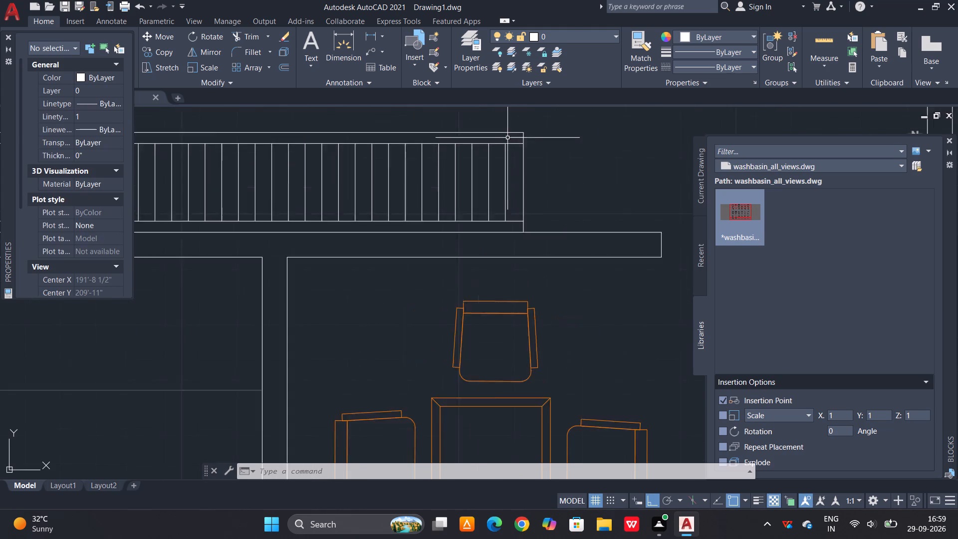
scroll(507, 138, up, 1)
click(519, 149)
click(519, 144)
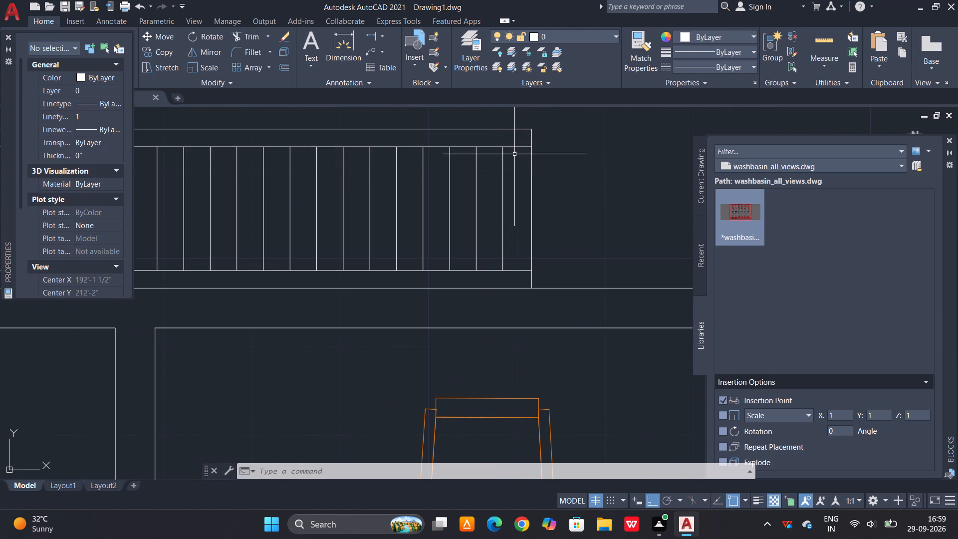
click(516, 143)
click(516, 153)
key(Delete)
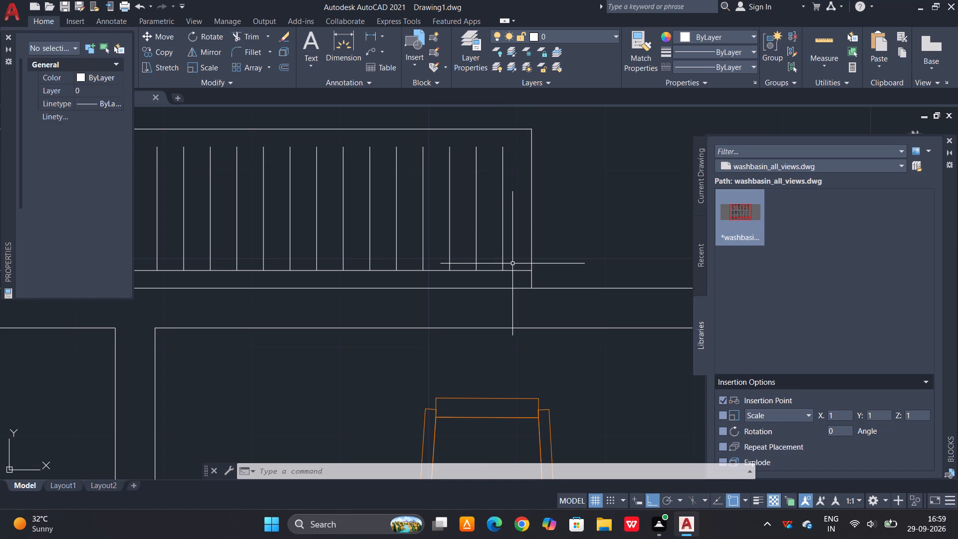
click(513, 270)
key(Delete)
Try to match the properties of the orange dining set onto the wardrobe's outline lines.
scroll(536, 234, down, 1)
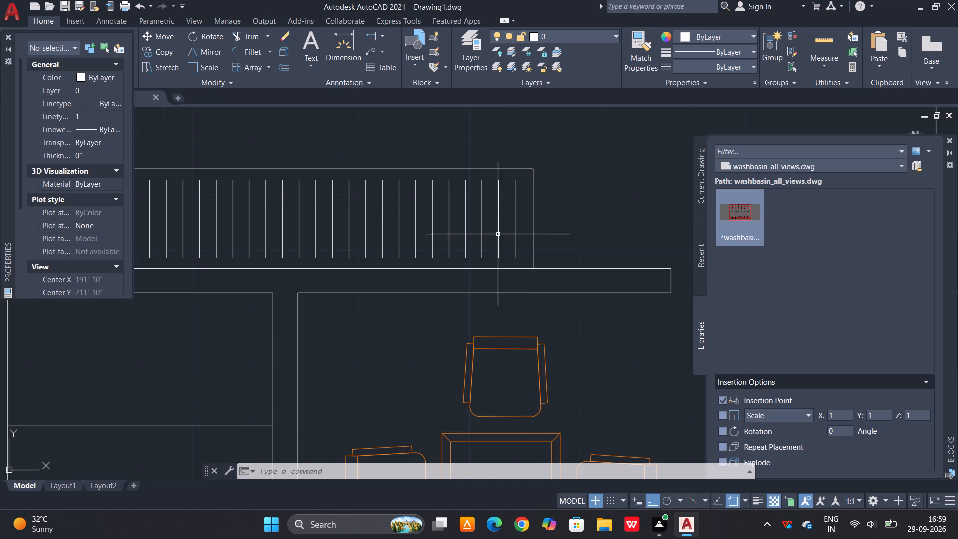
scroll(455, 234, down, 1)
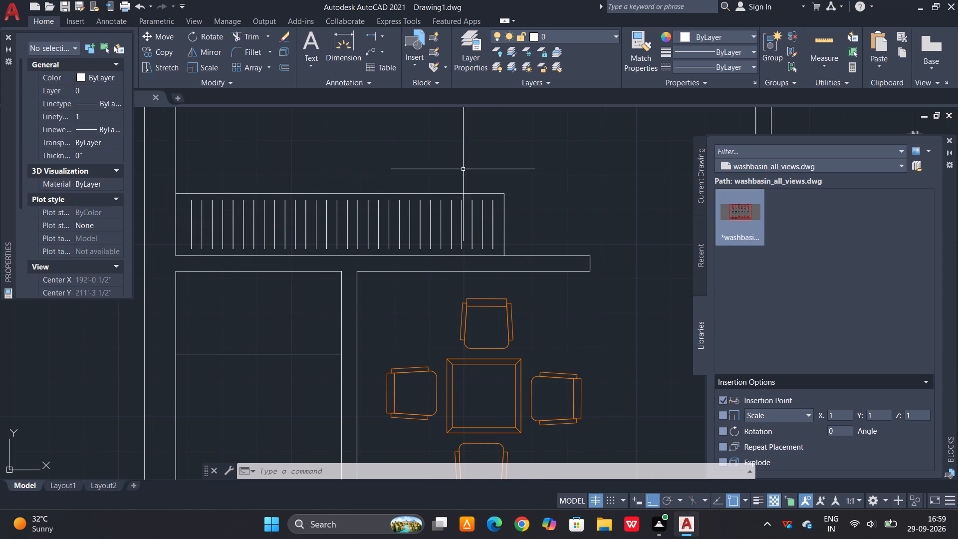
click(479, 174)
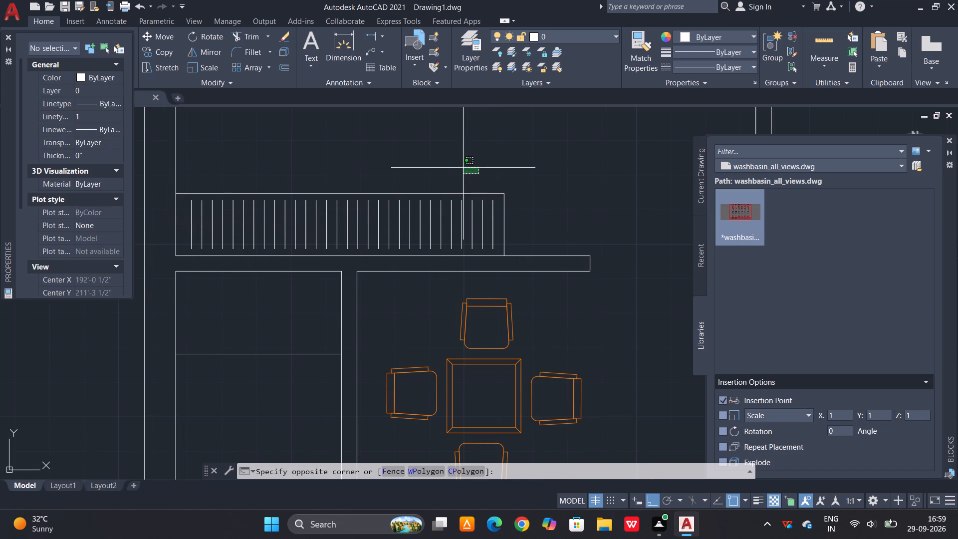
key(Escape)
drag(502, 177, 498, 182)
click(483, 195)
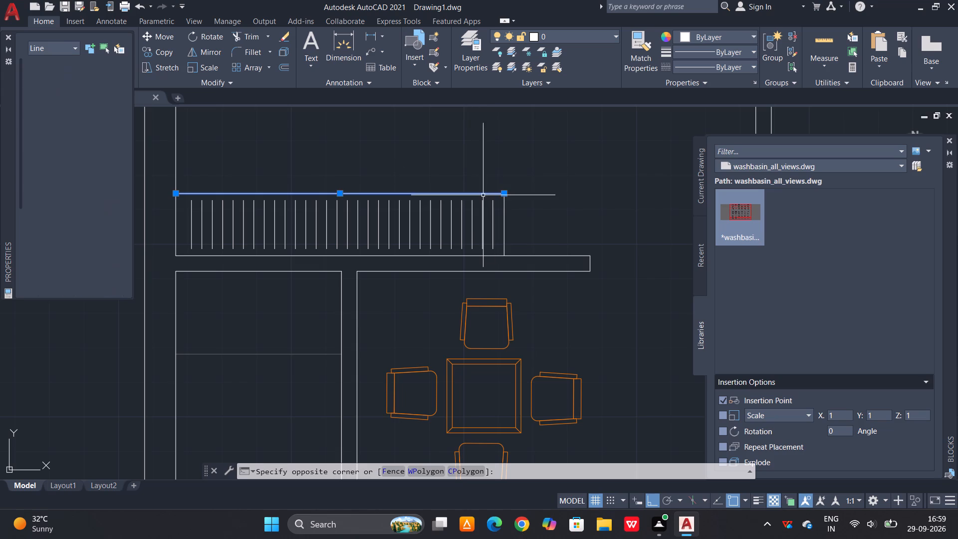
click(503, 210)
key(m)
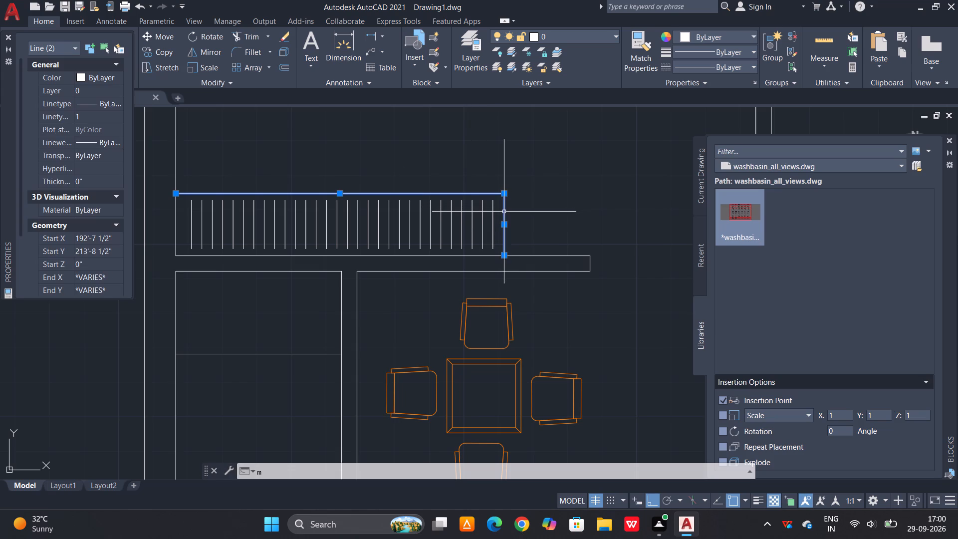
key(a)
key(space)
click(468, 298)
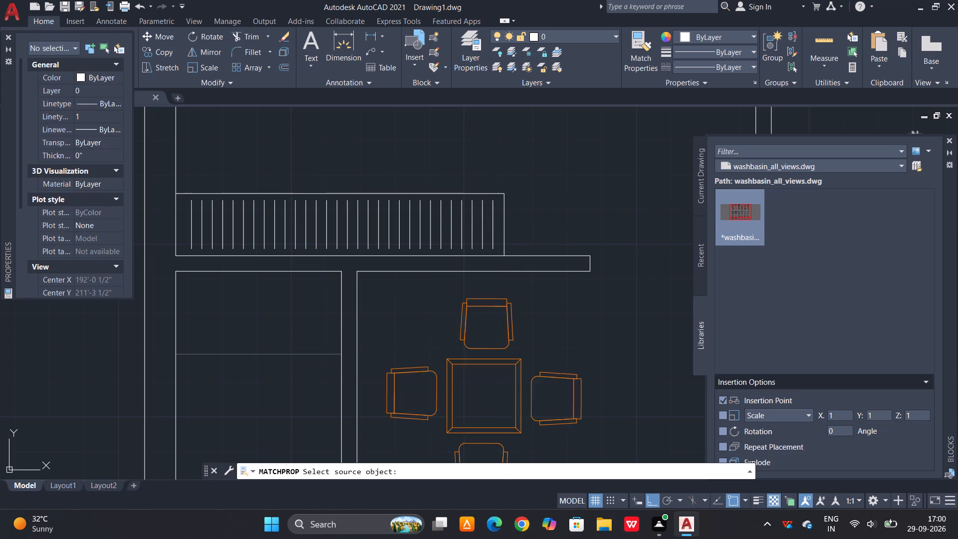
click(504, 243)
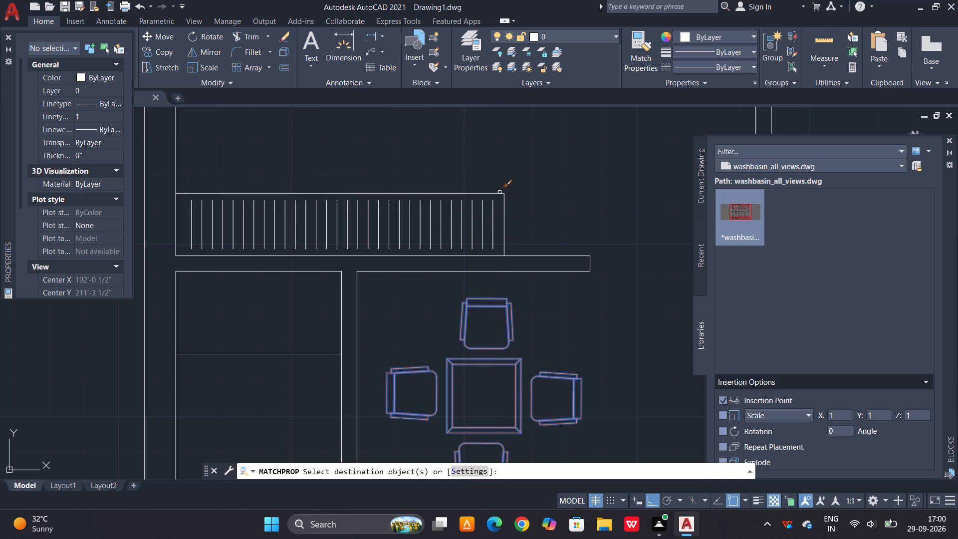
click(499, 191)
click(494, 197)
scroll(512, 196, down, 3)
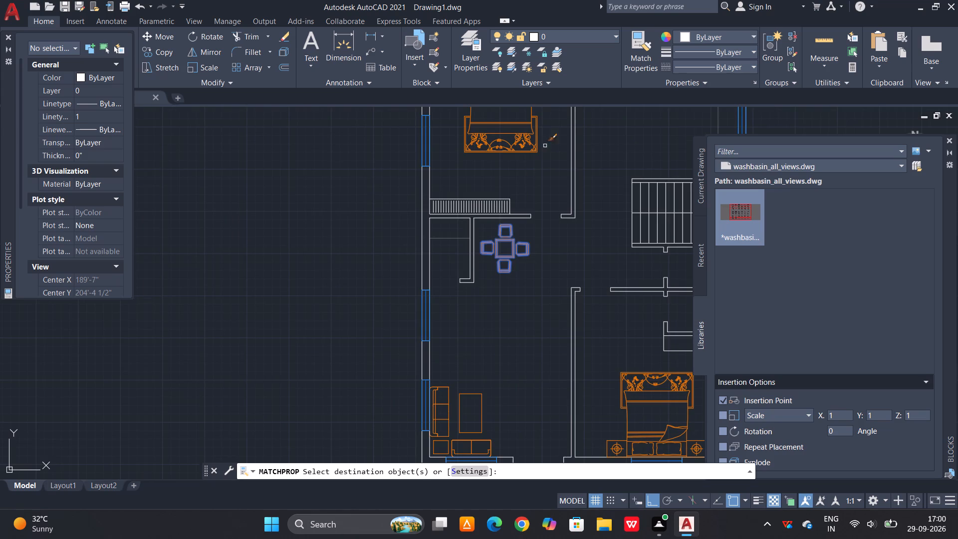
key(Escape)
Set the colour of the wardrobe's long front line and short end line to the dining furniture's orange.
scroll(523, 129, up, 2)
scroll(467, 307, up, 2)
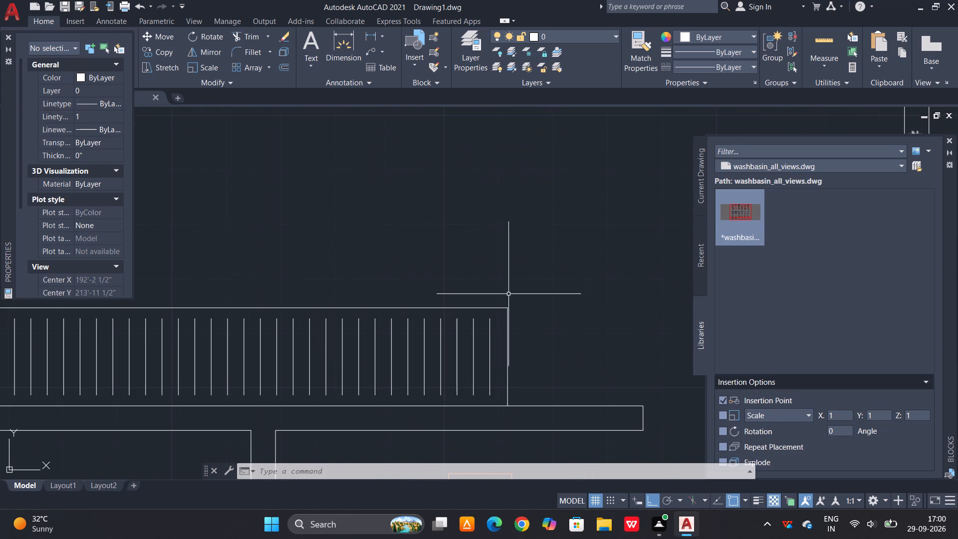
click(517, 290)
click(497, 312)
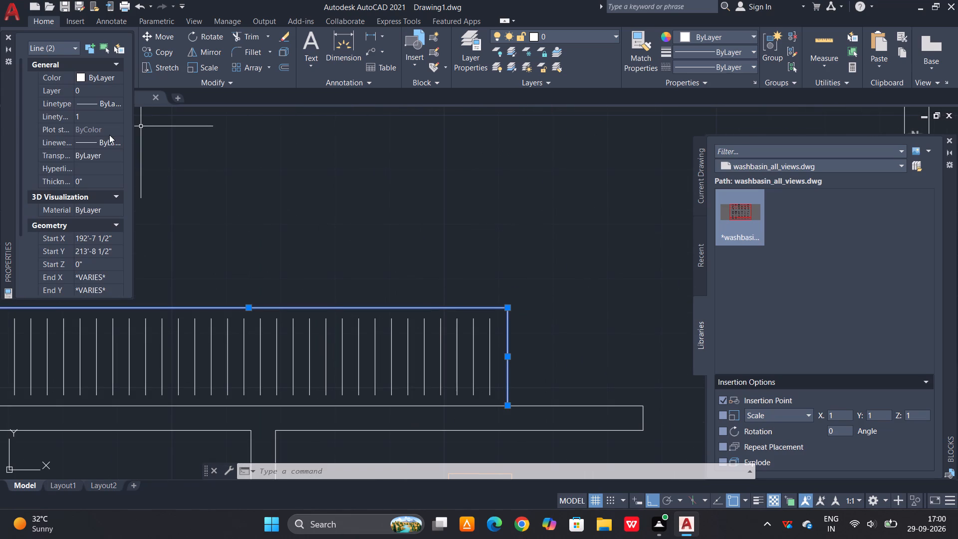
double_click(115, 81)
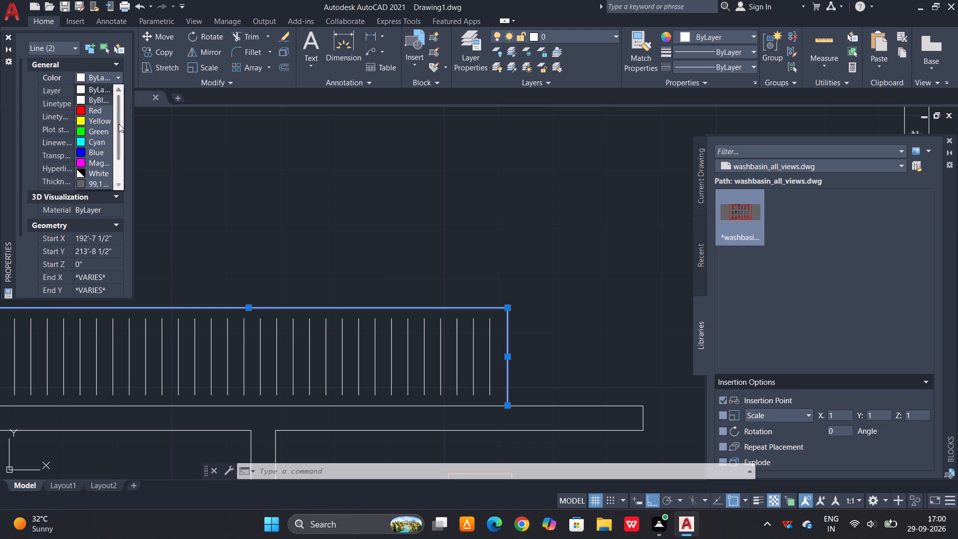
click(119, 184)
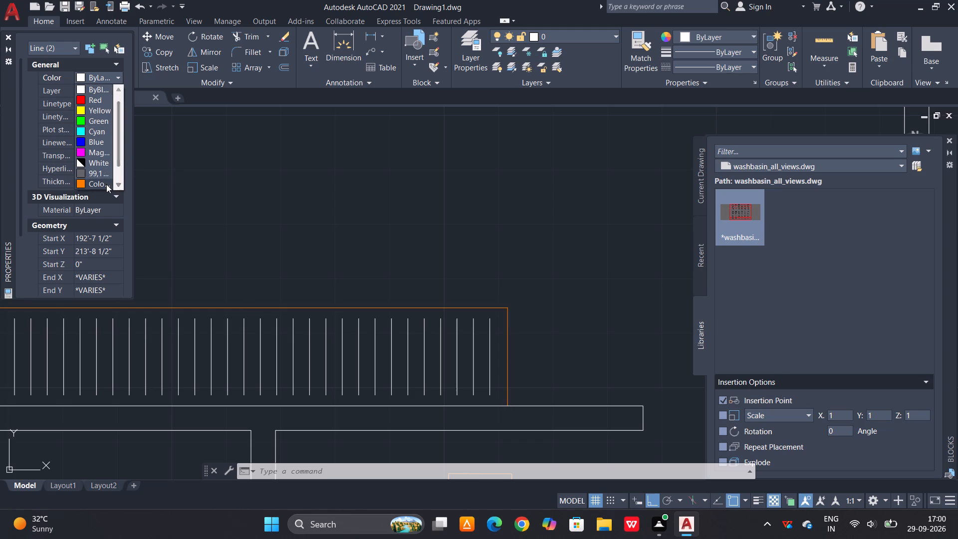
click(106, 184)
scroll(271, 153, down, 1)
key(Escape)
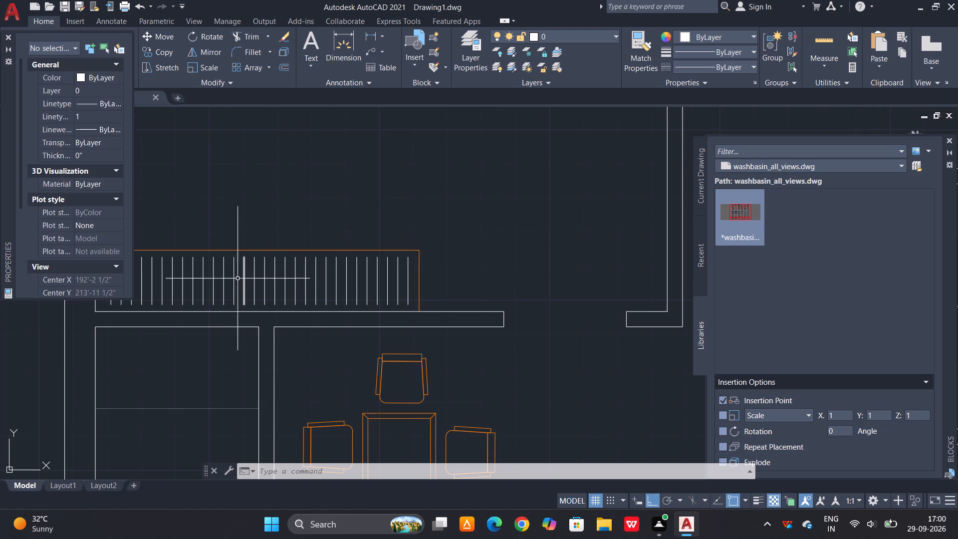
Set the colour of all 30 vertical hanger lines in the wardrobe to grey 99,100,102.
scroll(414, 273, up, 2)
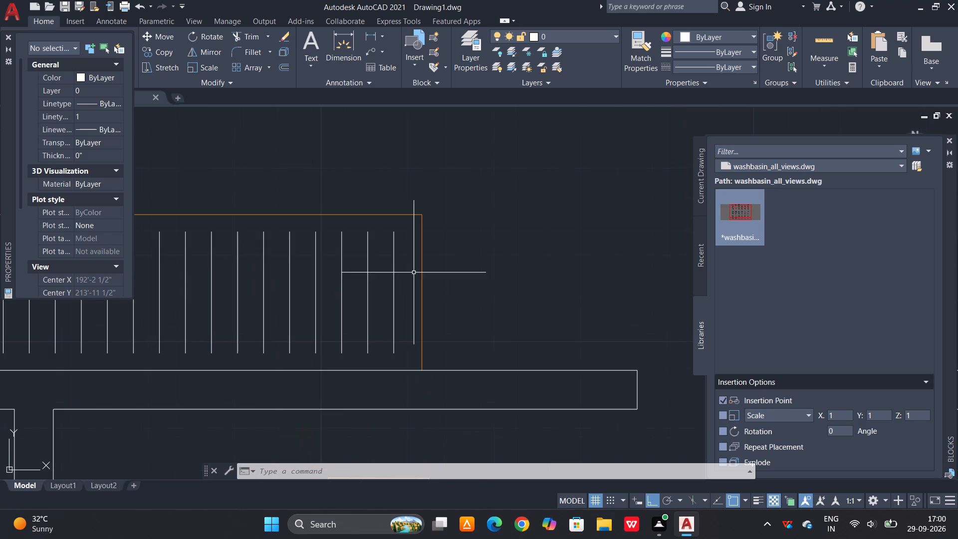
drag(414, 272, 409, 272)
scroll(323, 289, down, 3)
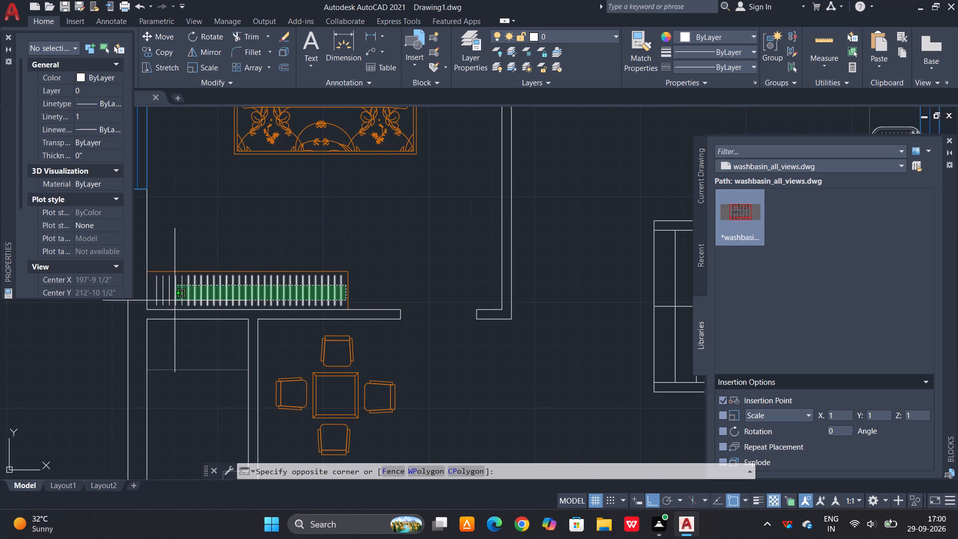
scroll(166, 300, up, 1)
click(147, 300)
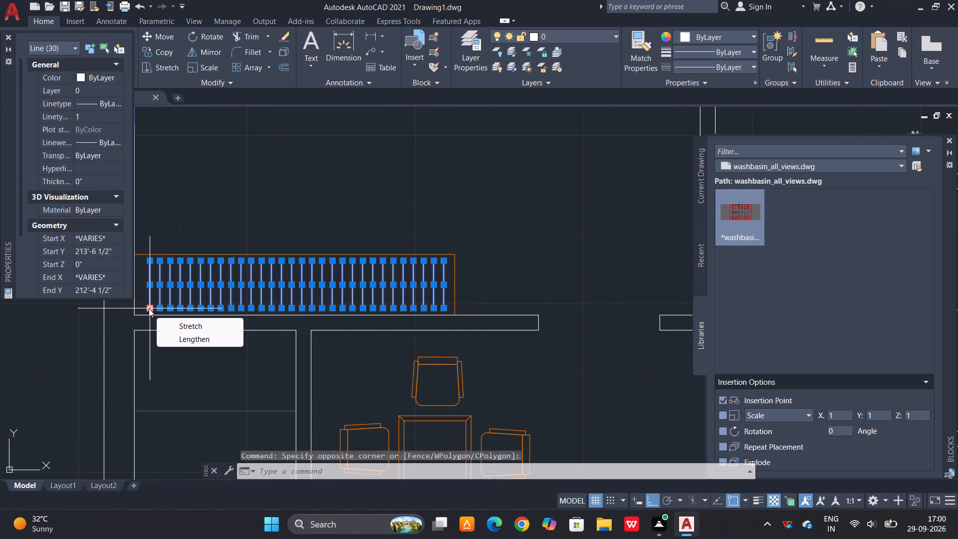
click(121, 77)
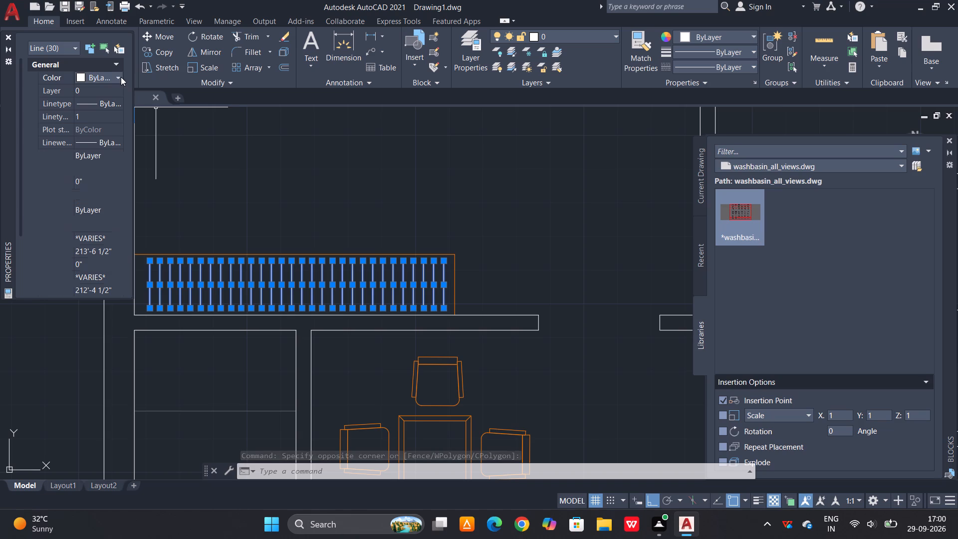
click(121, 77)
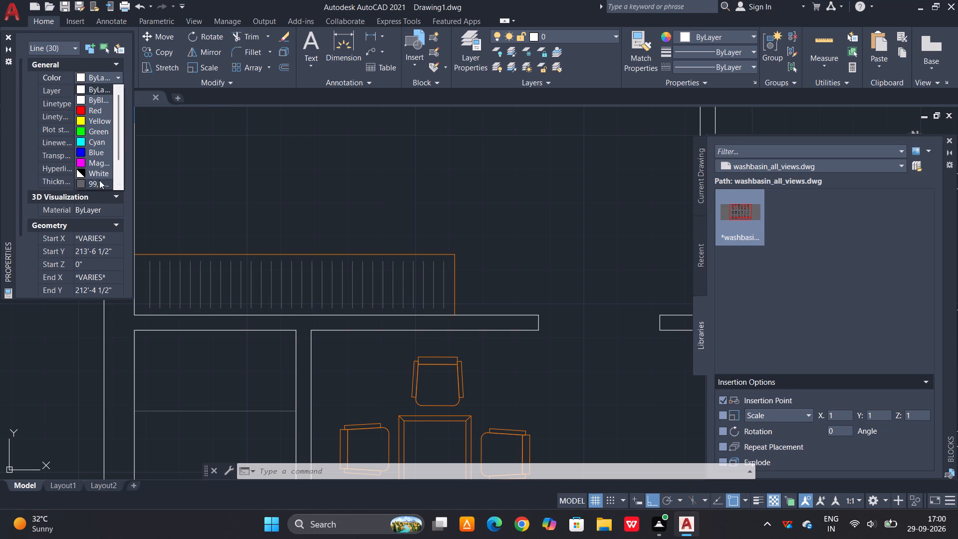
click(99, 180)
scroll(455, 236, down, 1)
key(Escape)
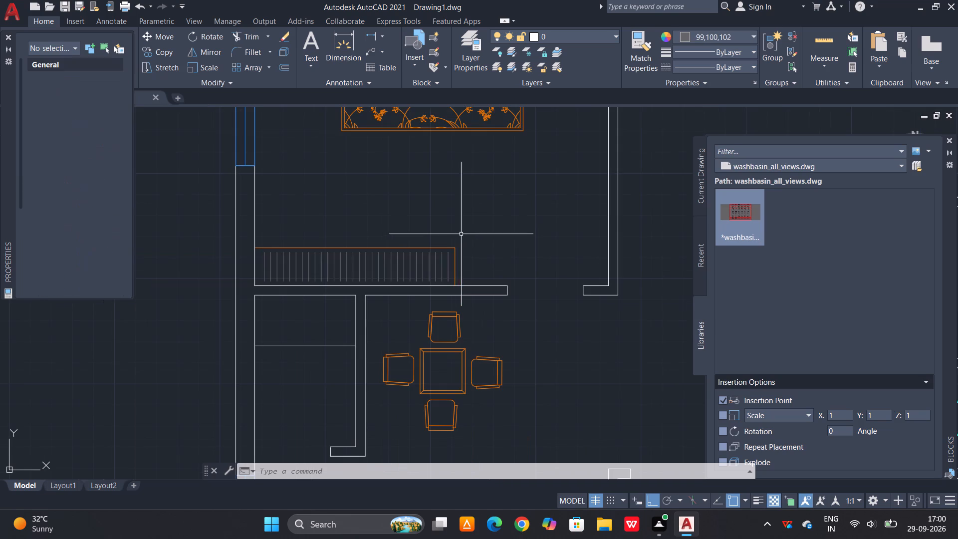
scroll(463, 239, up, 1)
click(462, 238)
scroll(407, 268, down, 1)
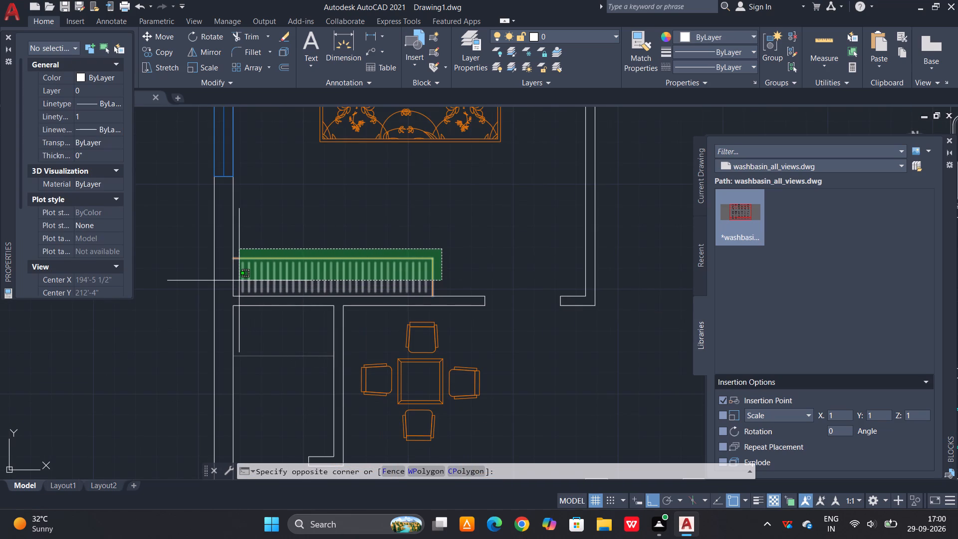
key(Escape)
Copy the 30 hanger lines from the wardrobe's upper-left corner to the matching corner of the lower-right bedroom's wardrobe.
scroll(399, 292, up, 2)
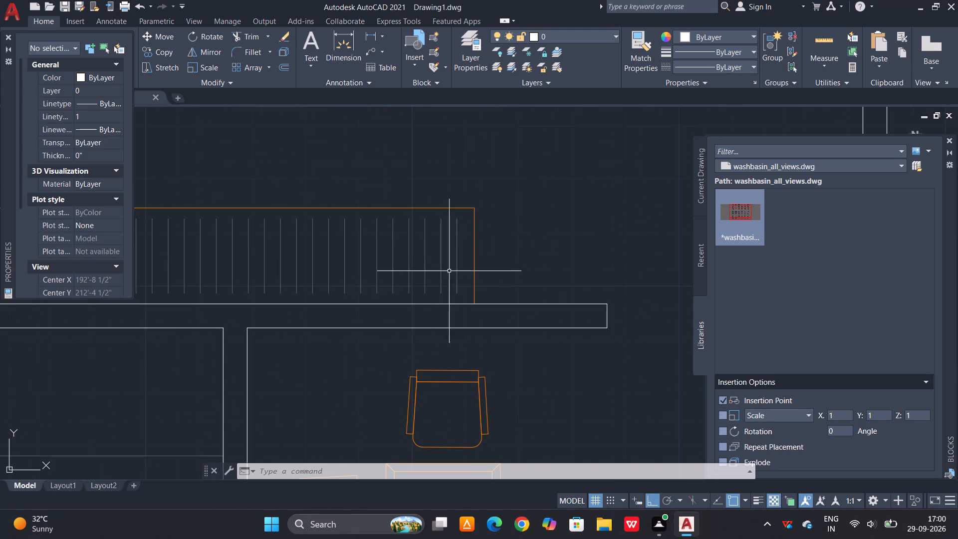
click(470, 260)
scroll(437, 272, down, 2)
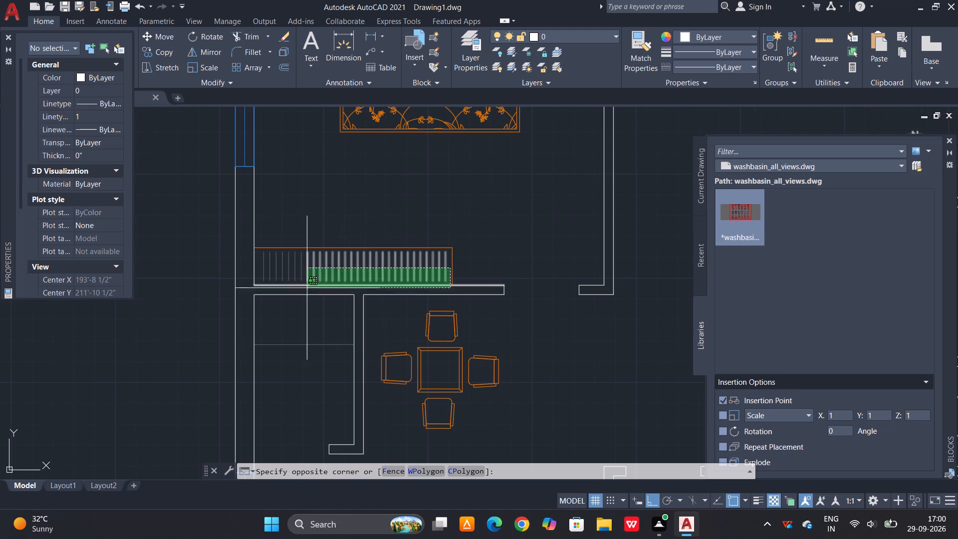
click(263, 275)
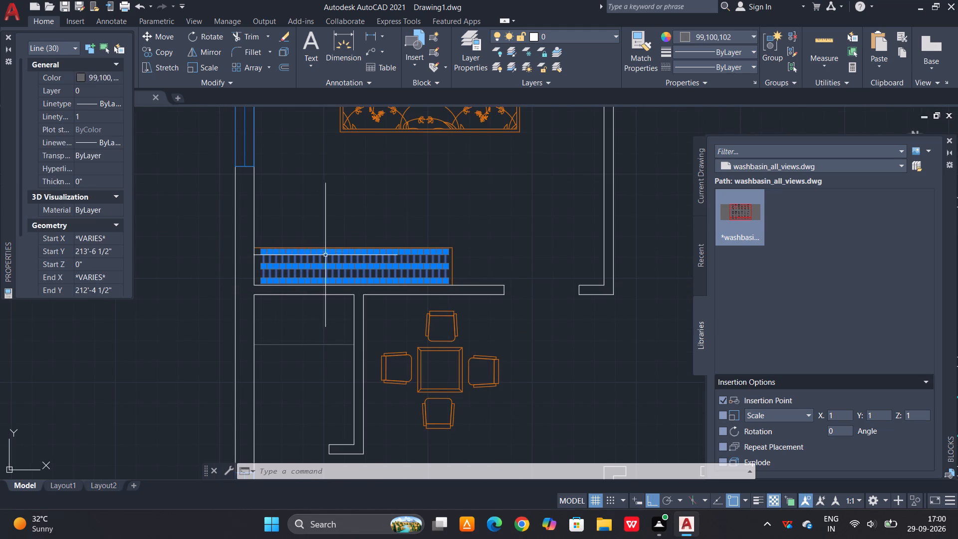
key(c)
key(o)
key(space)
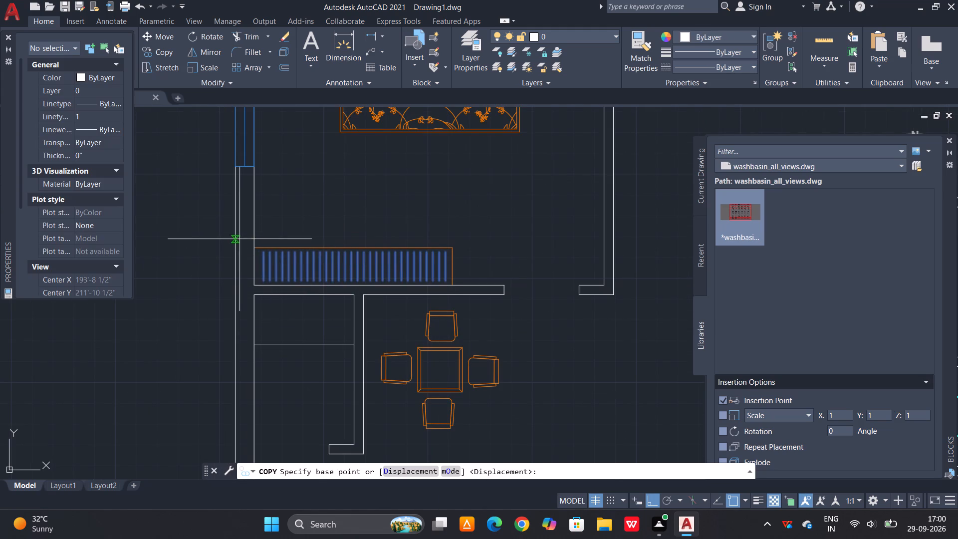
click(254, 246)
scroll(241, 243, down, 5)
scroll(306, 266, up, 3)
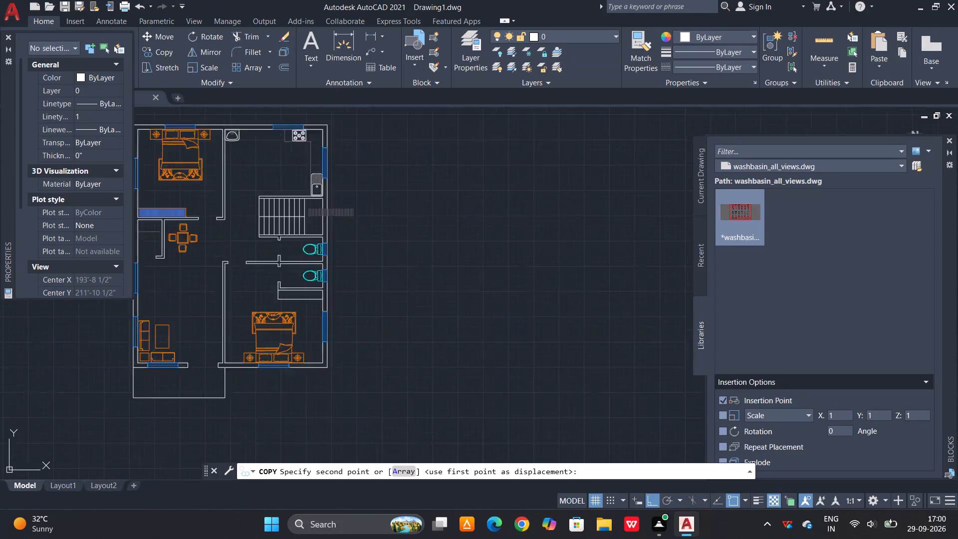
scroll(271, 301, up, 3)
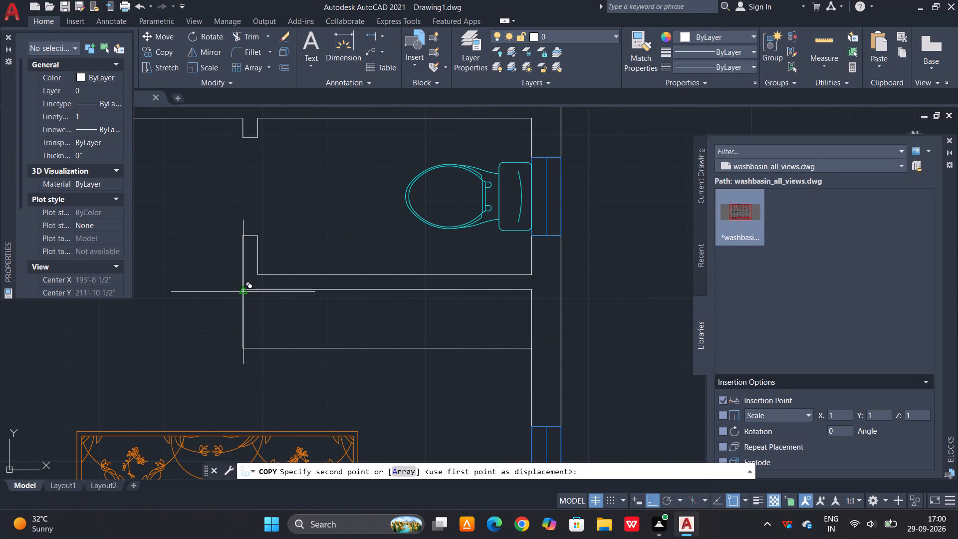
click(243, 293)
scroll(512, 354, up, 2)
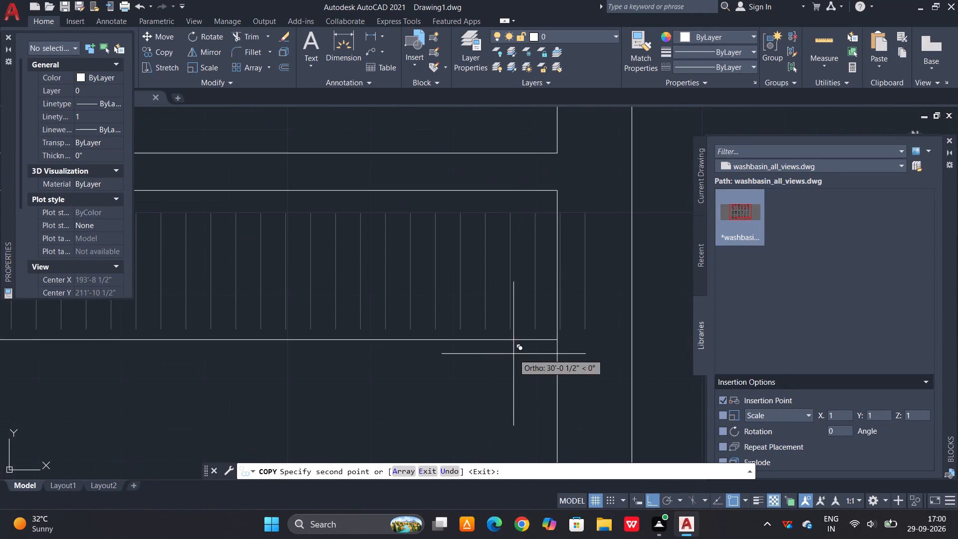
key(Escape)
Delete the two copied hanger lines that extend past the lower-right bedroom wardrobe into the outer wall.
click(593, 274)
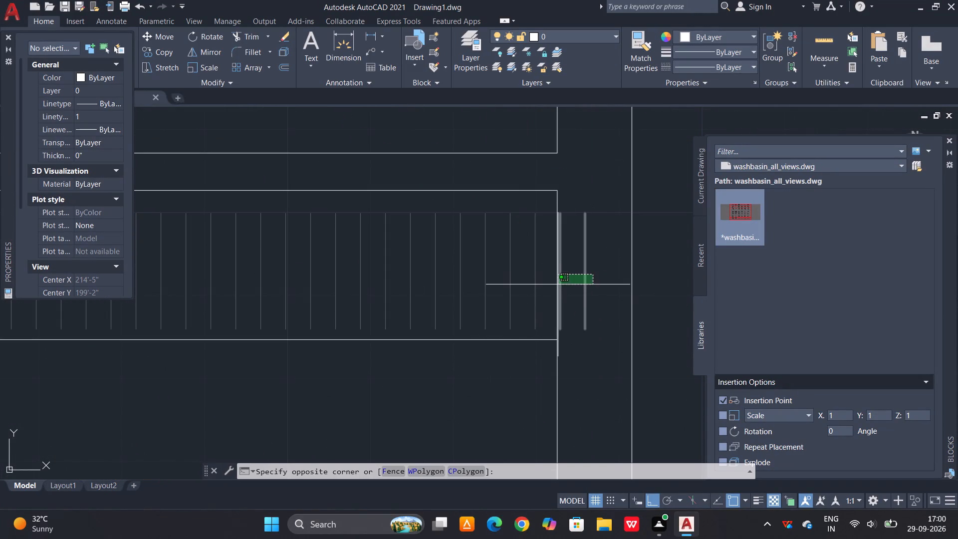
click(559, 284)
key(Delete)
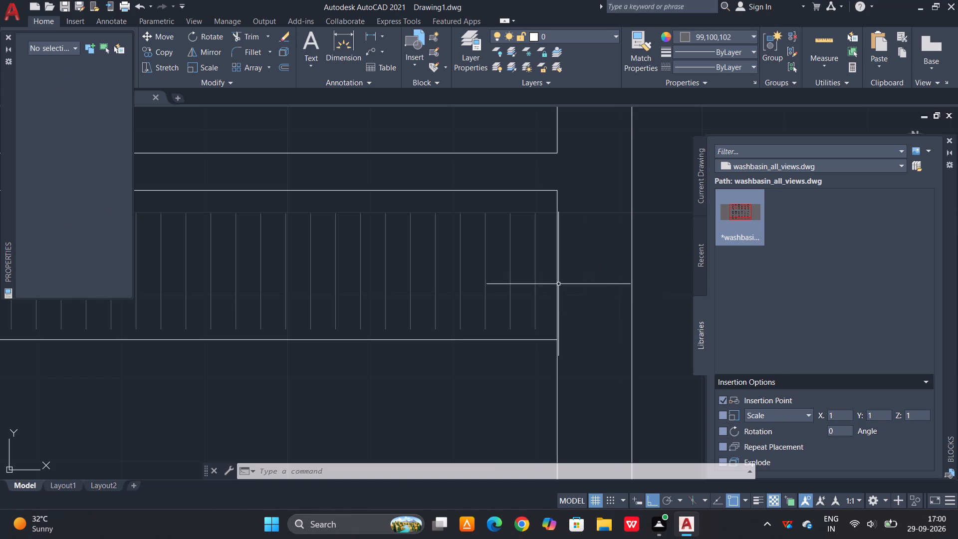
Move the 28 hanger lines in the lower-right bedroom's wardrobe slightly straight up, toward the wall behind the wardrobe.
scroll(589, 271, down, 2)
scroll(487, 324, up, 1)
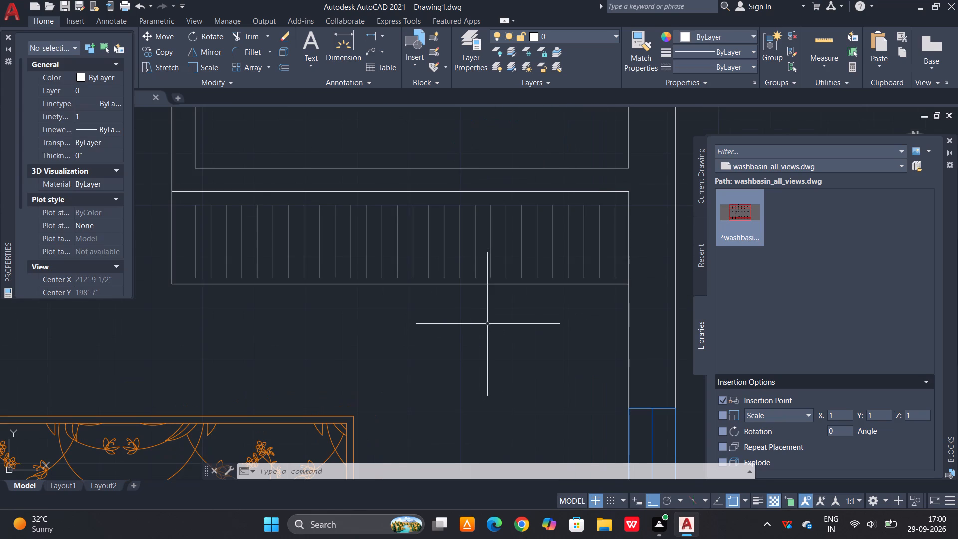
scroll(618, 236, up, 2)
scroll(607, 246, down, 2)
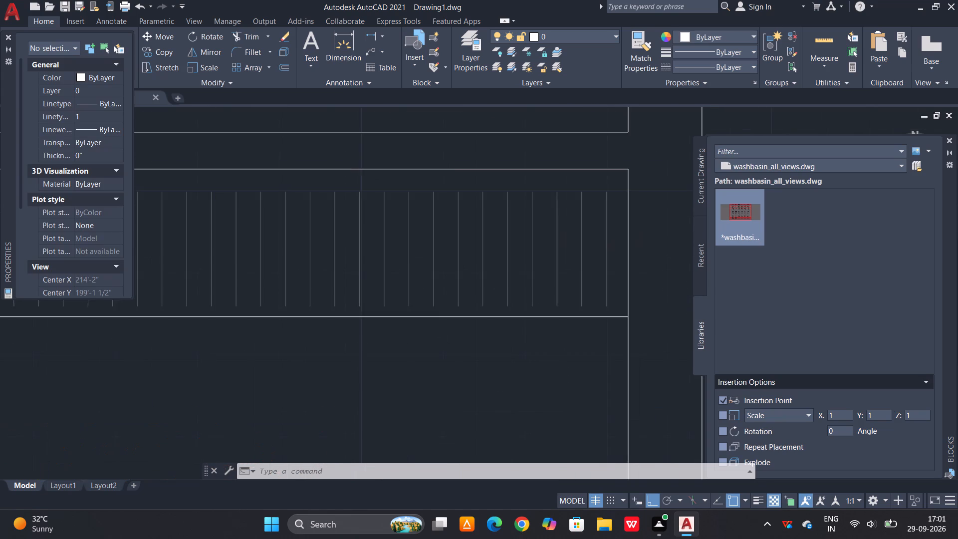
scroll(599, 248, up, 2)
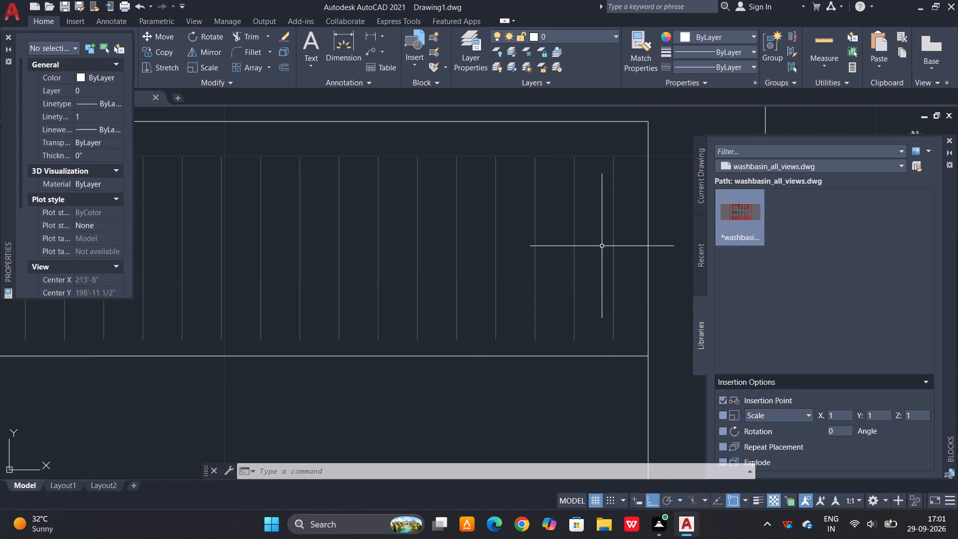
click(619, 233)
scroll(568, 258, down, 4)
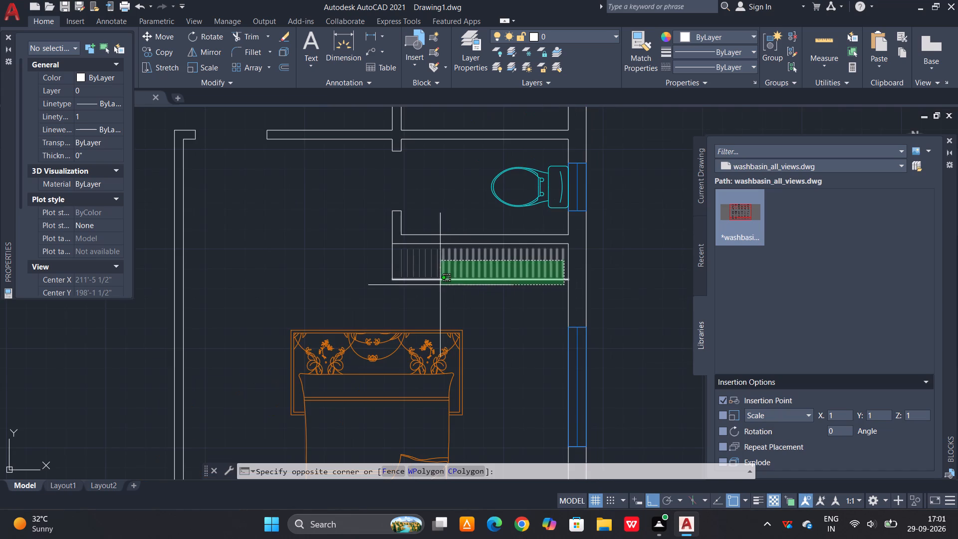
scroll(414, 271, up, 3)
click(346, 262)
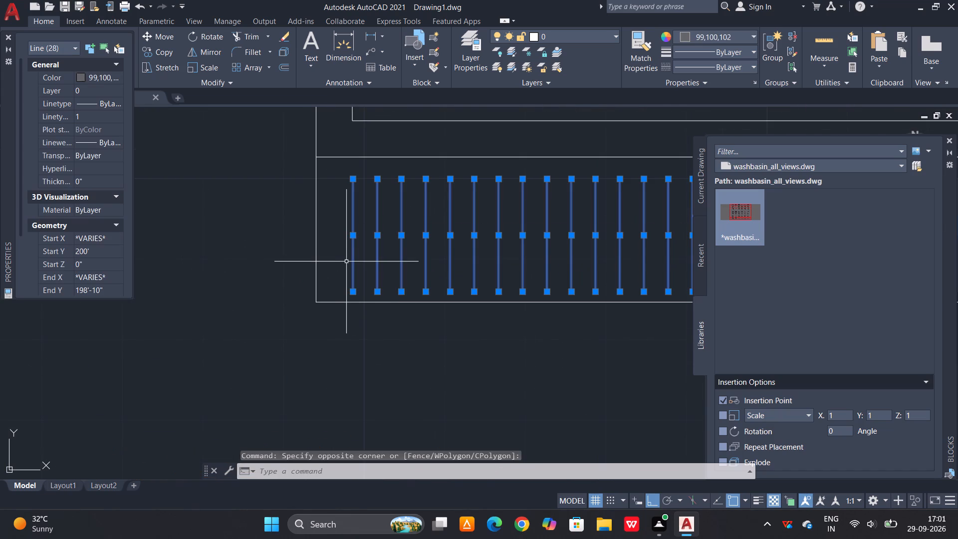
key(m)
key(space)
click(356, 182)
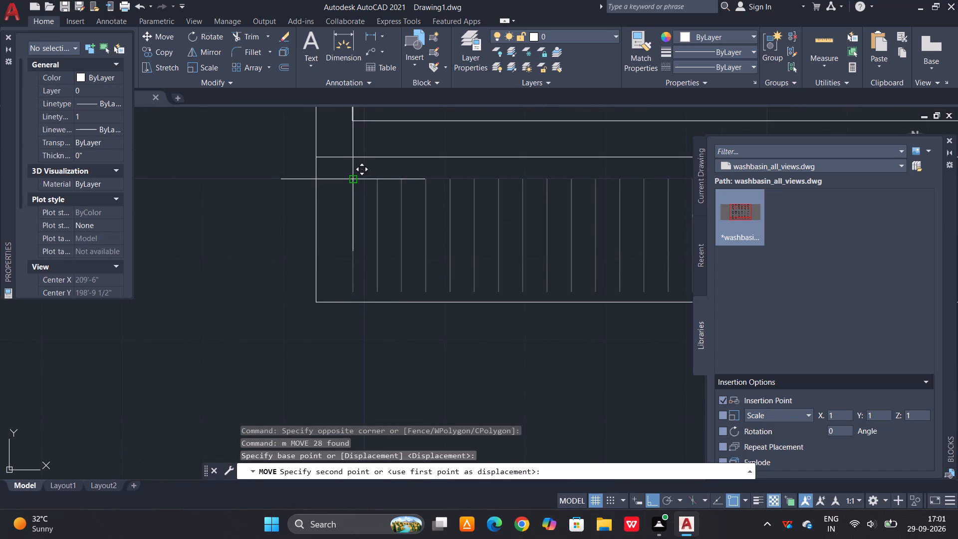
click(356, 170)
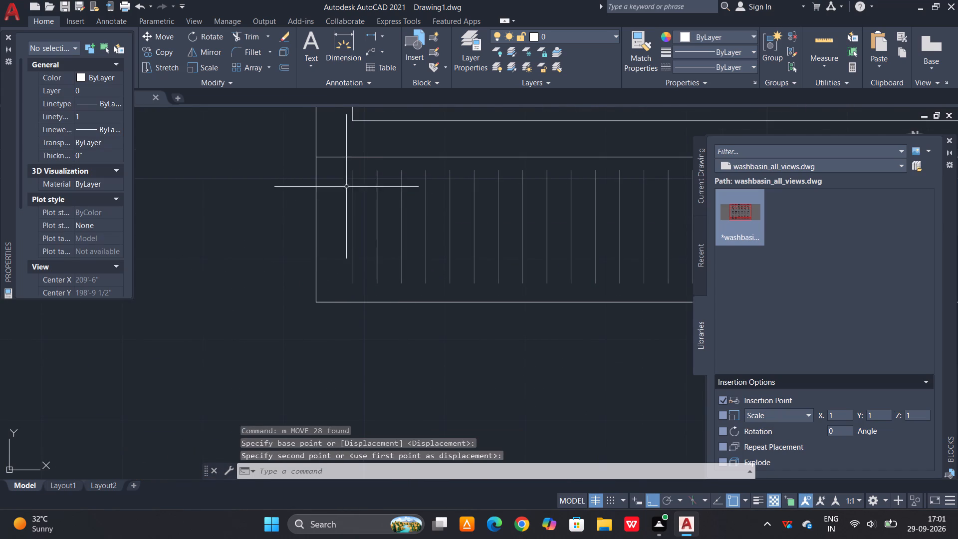
scroll(338, 203, down, 2)
key(Escape)
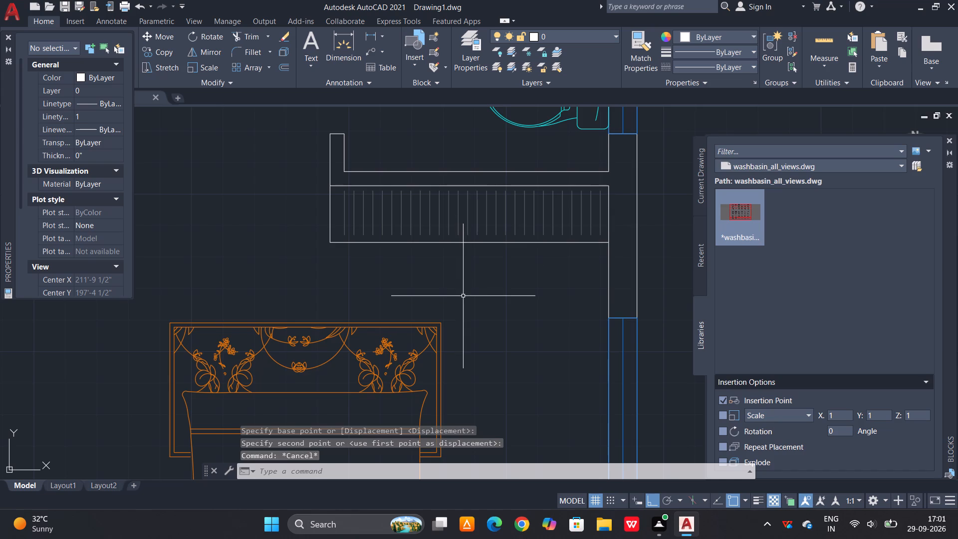
Match the orange properties of the upper bedroom wardrobe's end line onto the lower-right wardrobe's front line and left end line.
scroll(481, 273, down, 3)
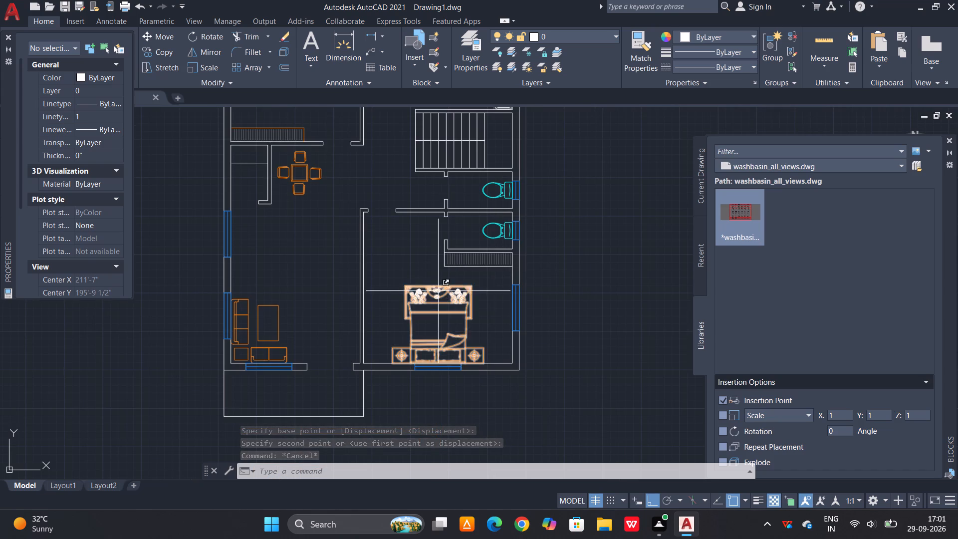
key(m)
text(a)
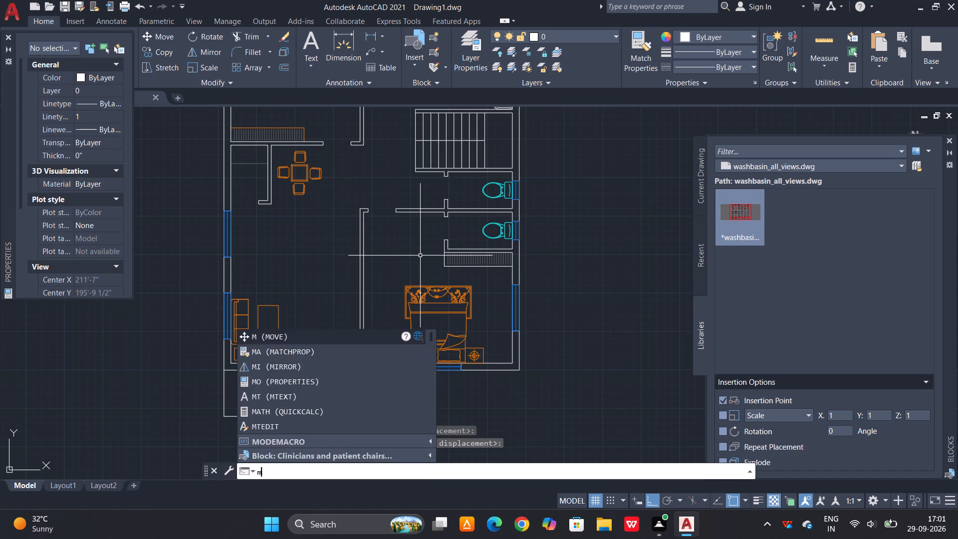
key(space)
scroll(320, 140, up, 2)
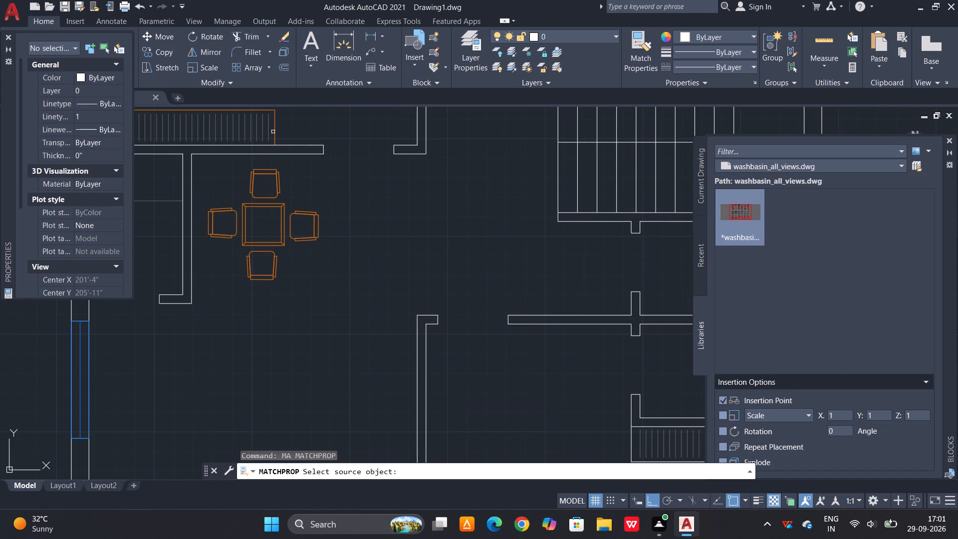
click(274, 132)
scroll(384, 257, down, 2)
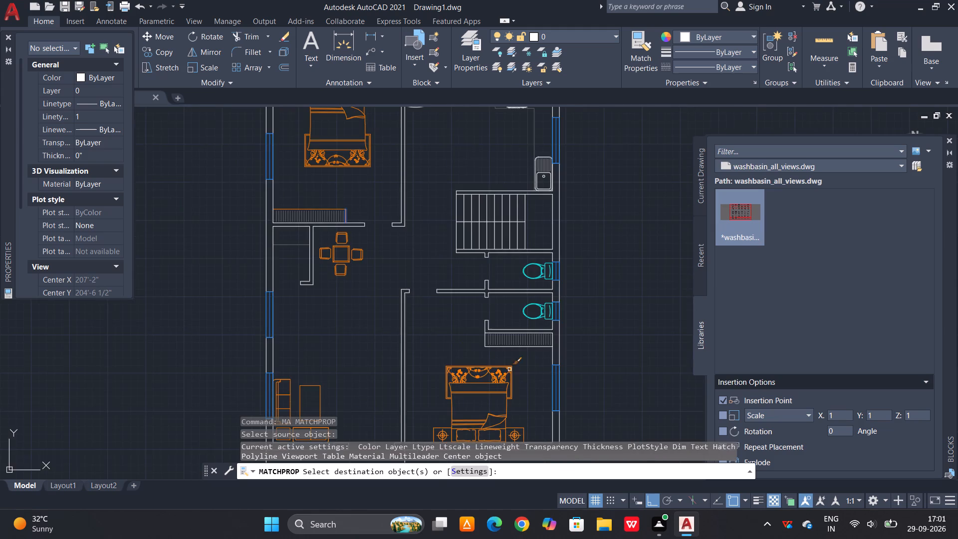
scroll(513, 363, up, 3)
click(484, 309)
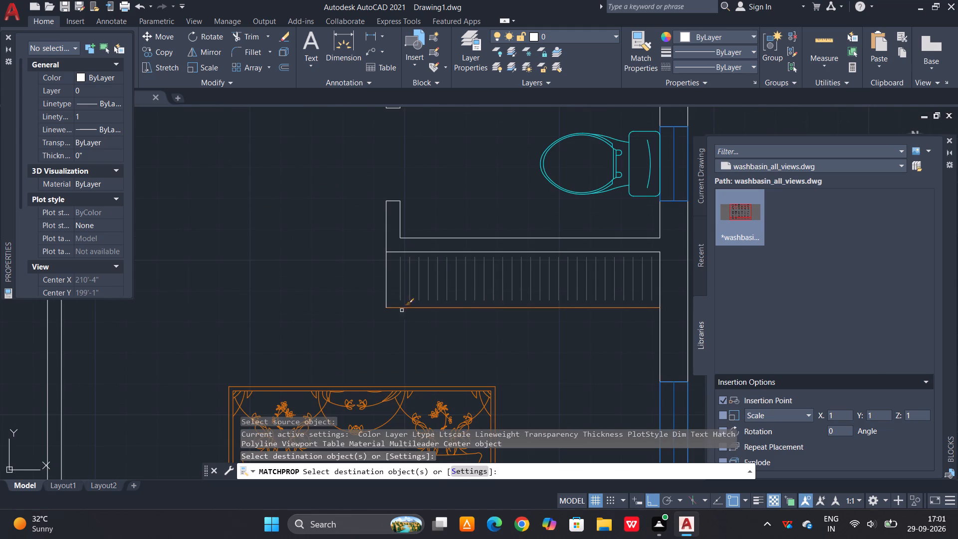
click(386, 280)
key(Escape)
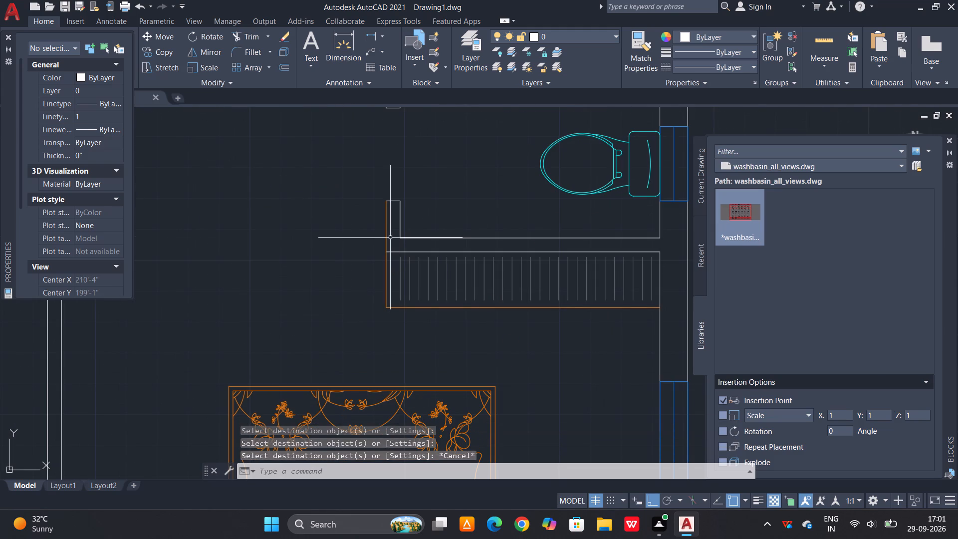
Trim the orange end line where it runs past the wardrobe's back line along the toilet wall stub.
key(t)
text(r)
key(space)
key(space)
click(390, 238)
click(380, 241)
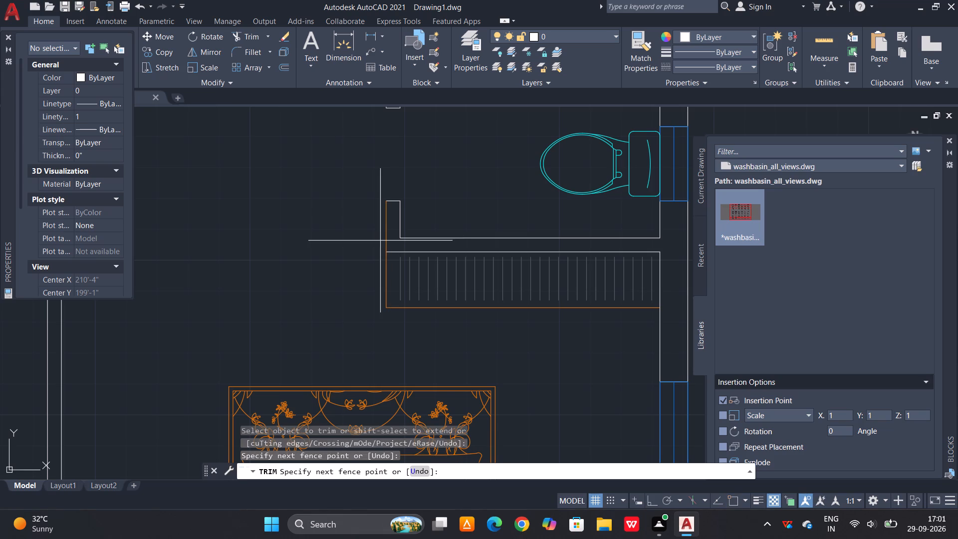
click(389, 232)
key(Escape)
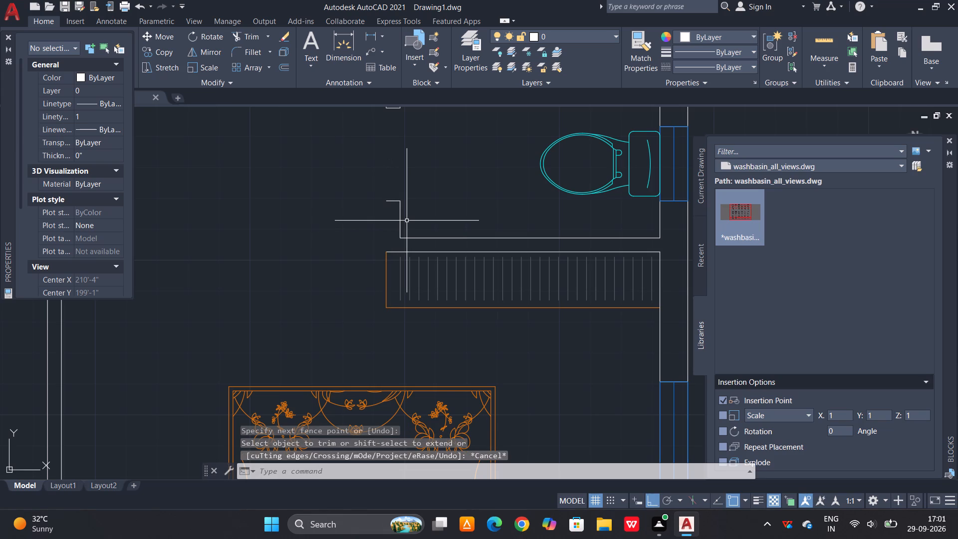
Draw a vertical line from the toilet wall stub's upper-left corner to the wardrobe's back-left corner, closing the wall outline.
key(l)
key(space)
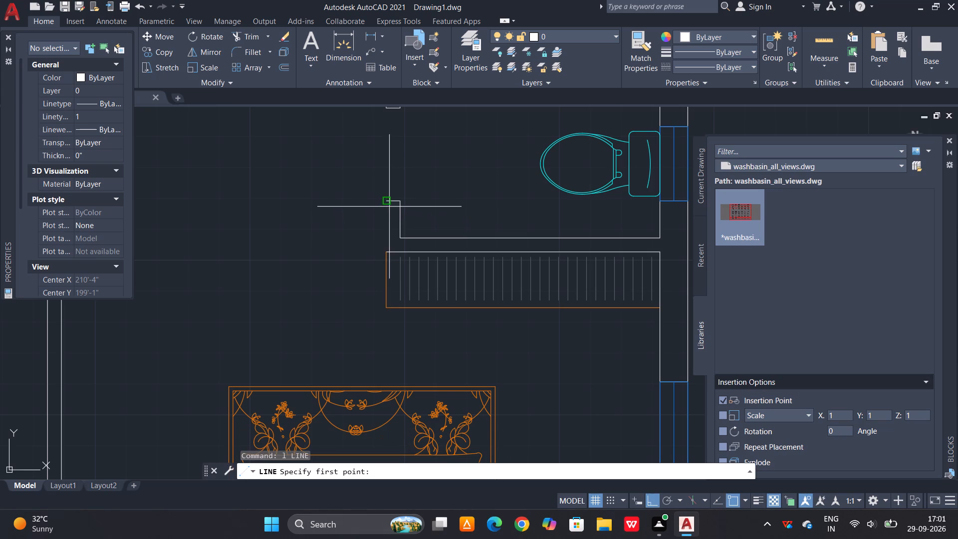
click(388, 203)
click(385, 249)
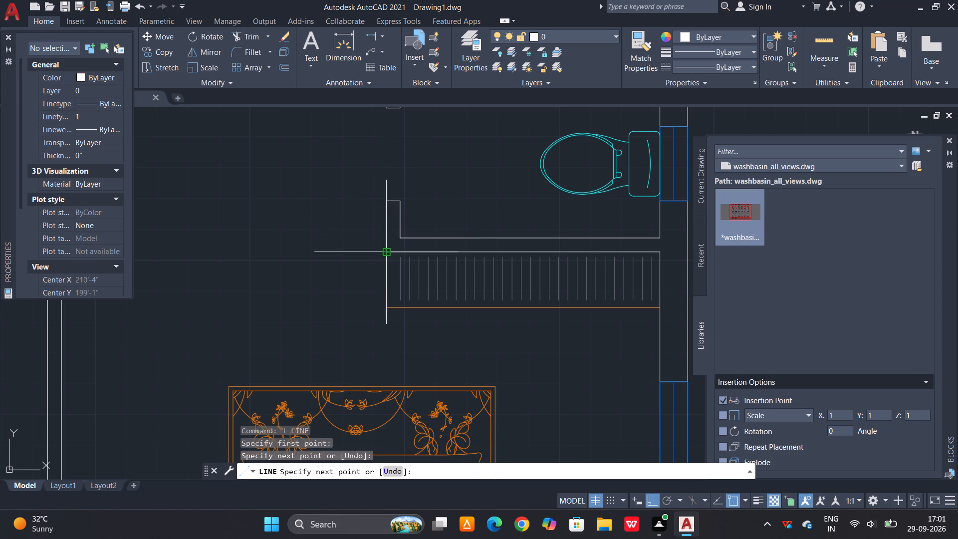
key(Escape)
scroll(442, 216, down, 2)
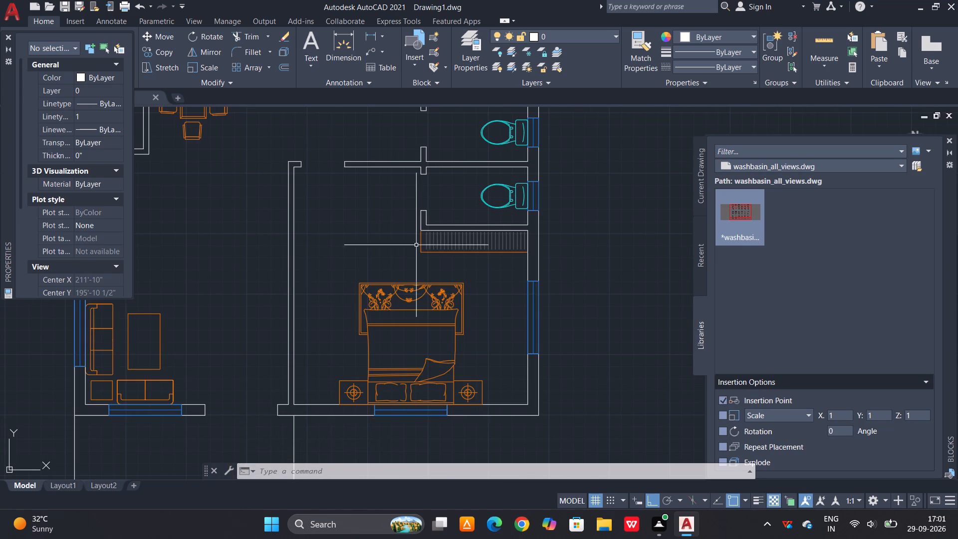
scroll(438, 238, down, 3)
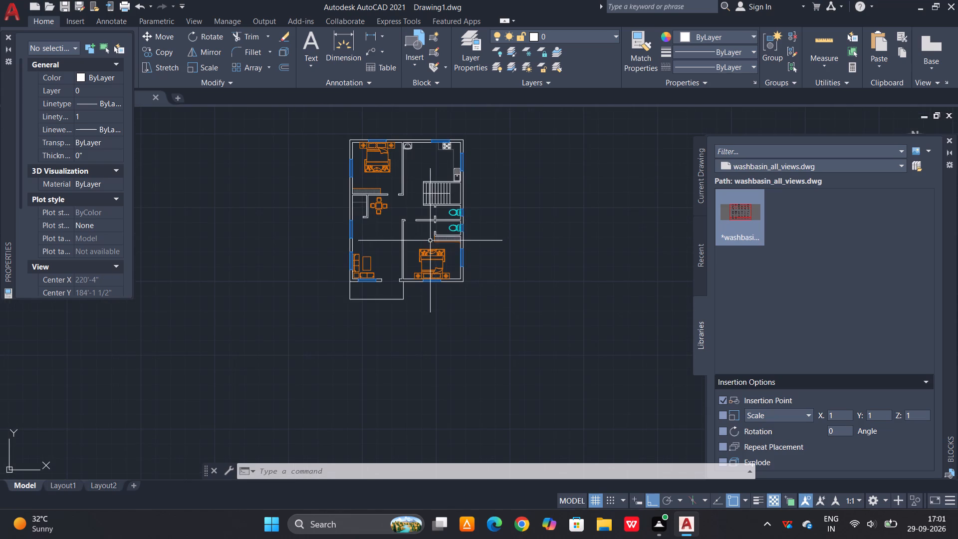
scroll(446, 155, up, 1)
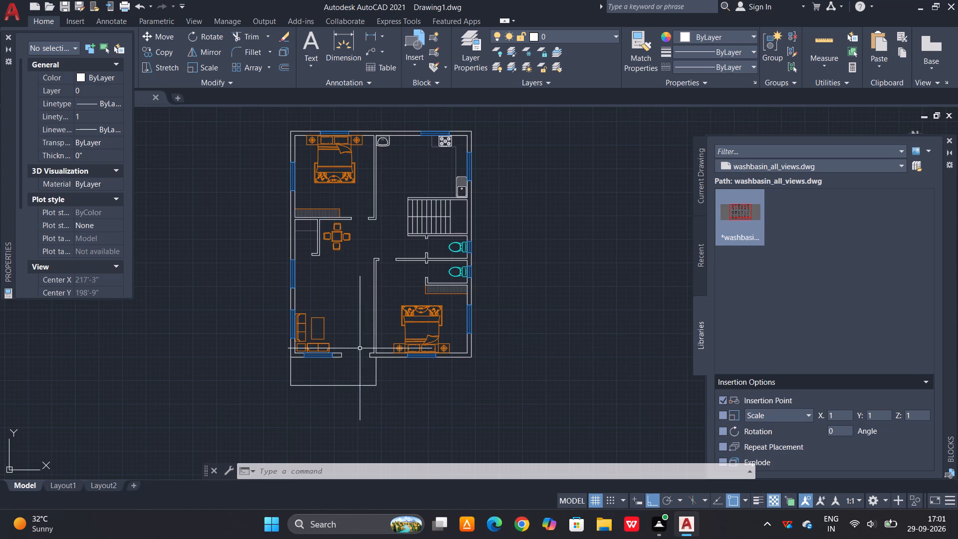
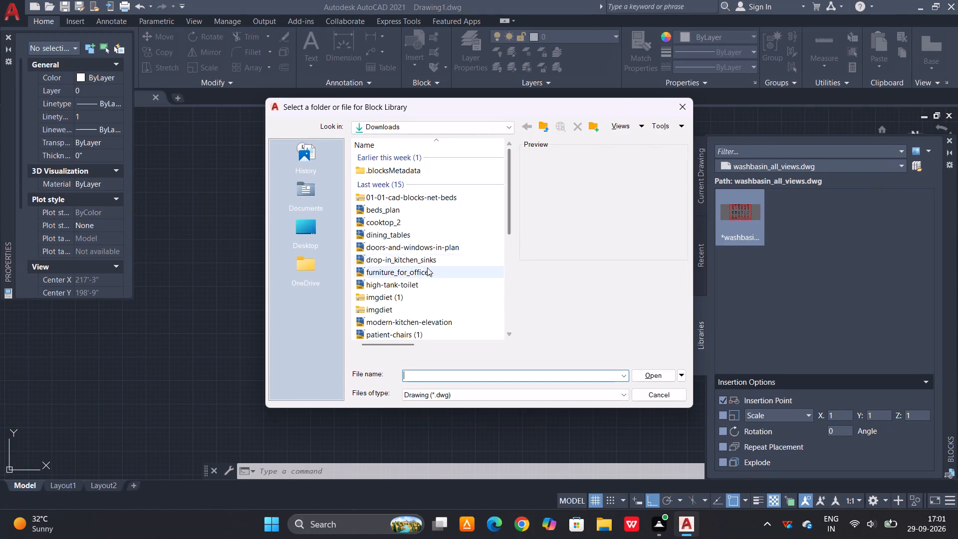
Load the doors-and-windows-in-plan drawing as the block library.
click(411, 246)
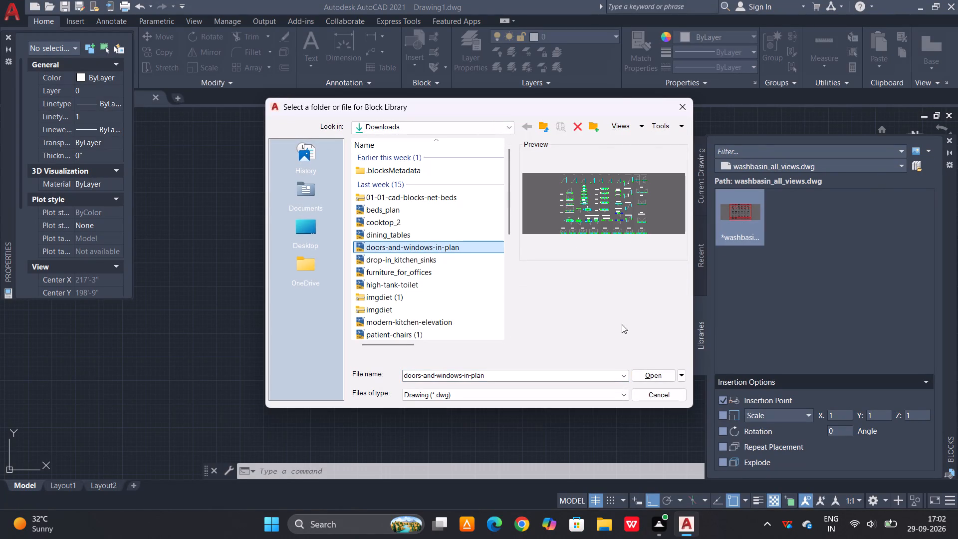
click(639, 373)
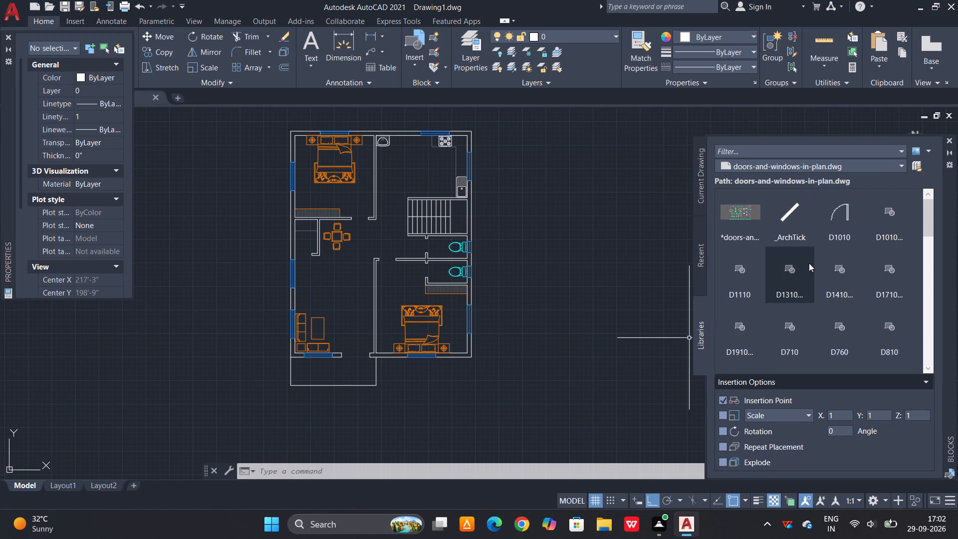
Insert the DE1310x95 double-door block from the library into the empty area outside the floor plan's left wall.
scroll(836, 205, down, 4)
scroll(801, 273, down, 3)
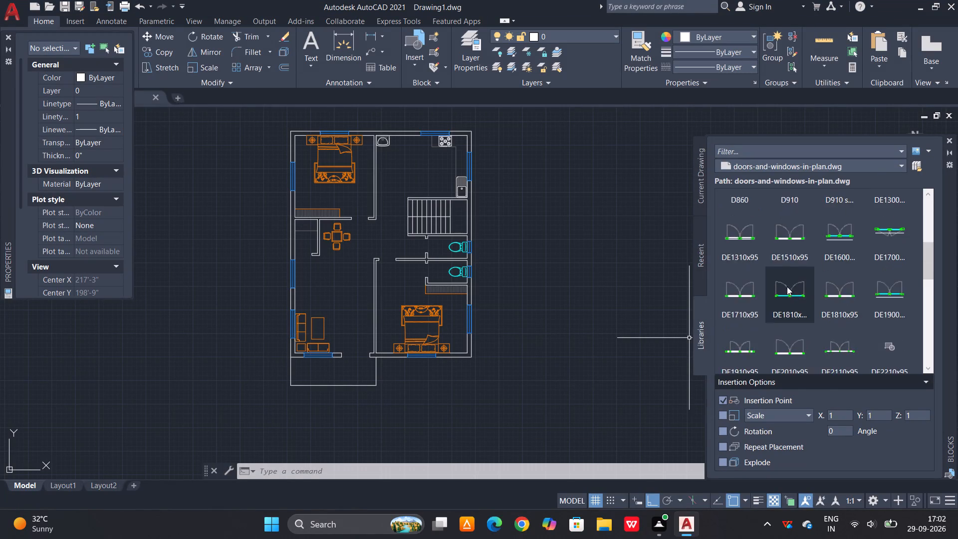
scroll(783, 291, down, 7)
scroll(753, 322, down, 7)
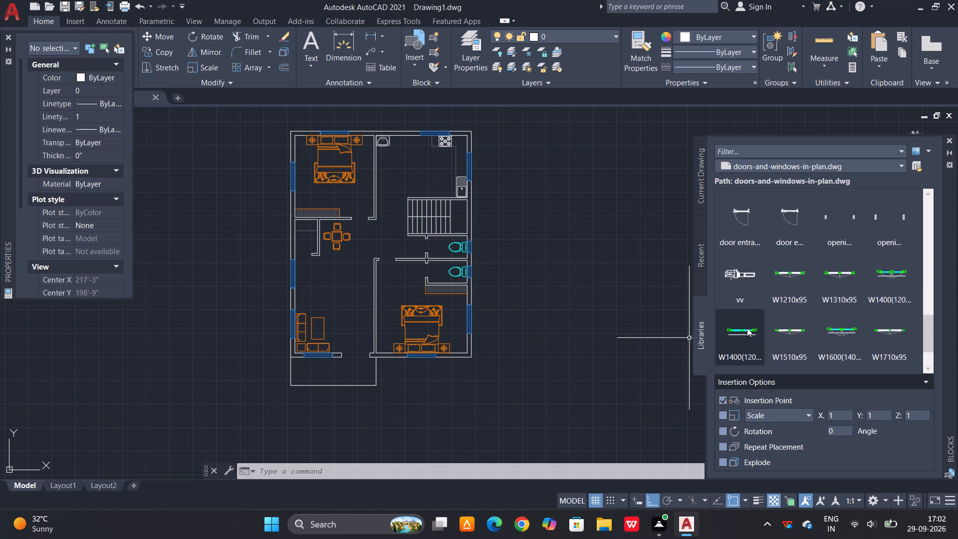
scroll(746, 328, down, 2)
scroll(791, 260, up, 3)
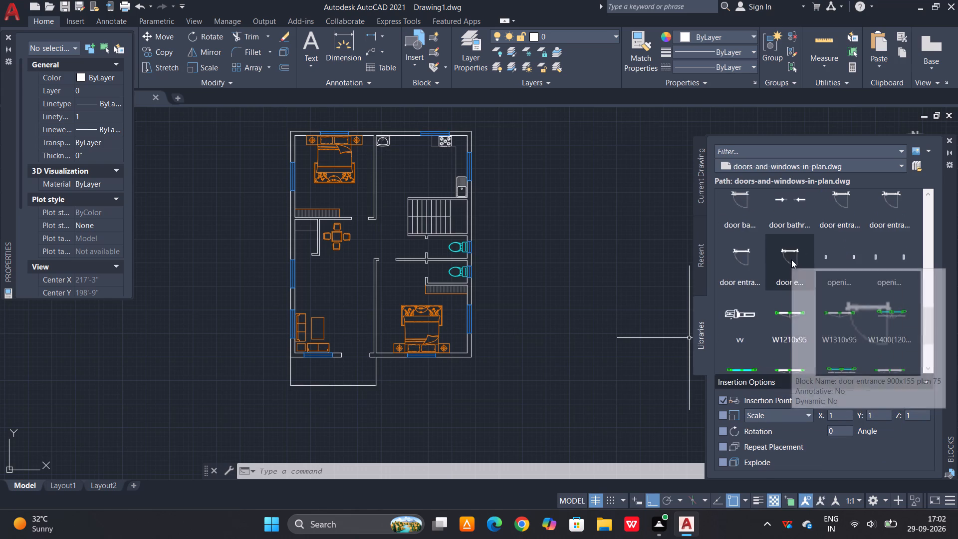
scroll(789, 261, up, 9)
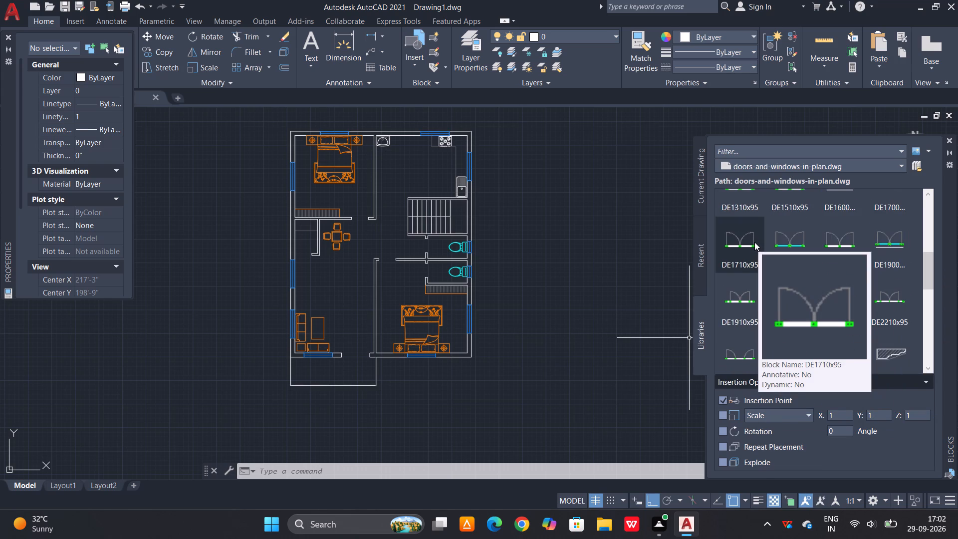
scroll(754, 242, up, 3)
drag(729, 272, 687, 278)
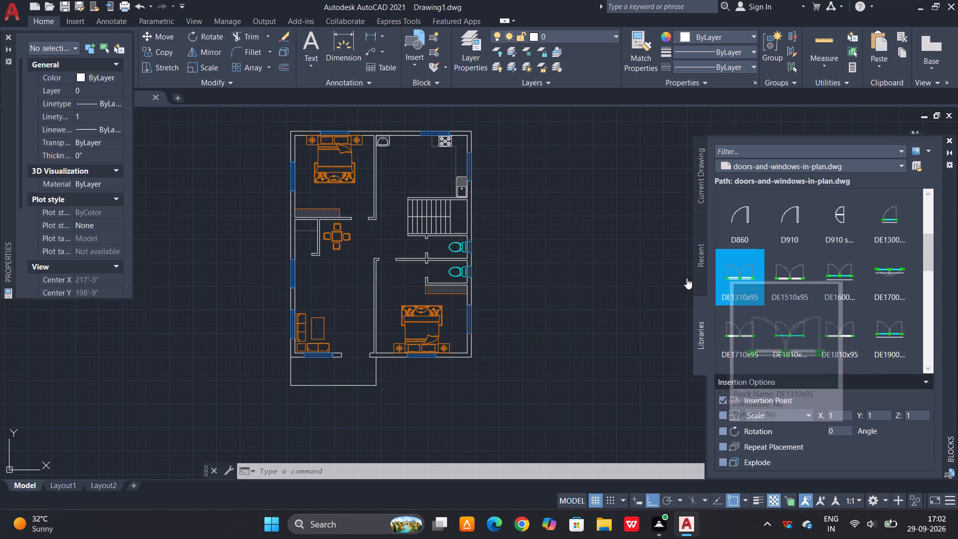
drag(687, 278, 180, 313)
Explode the inserted double-door block into separate objects.
scroll(175, 313, up, 1)
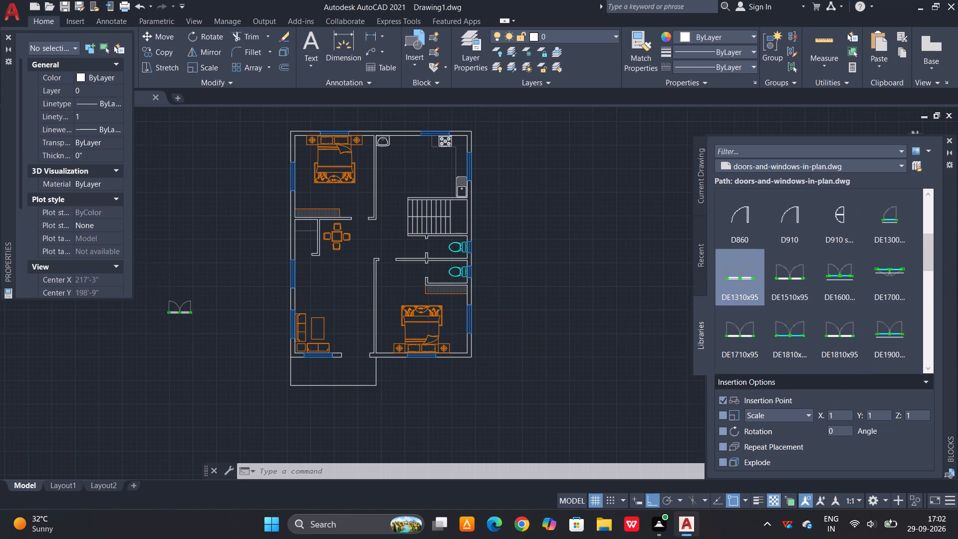
scroll(175, 313, up, 2)
middle_drag(181, 305, 246, 299)
scroll(263, 290, up, 1)
drag(411, 207, 396, 212)
click(170, 382)
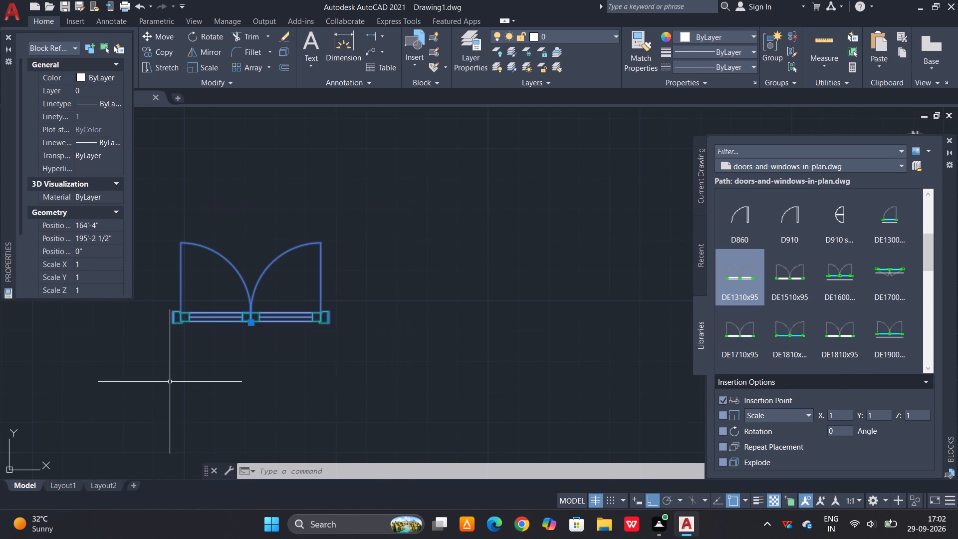
text(x)
key(space)
Delete the green outer jamb profiles at both ends of the double door, keeping the leaves and threshold.
scroll(270, 347, up, 2)
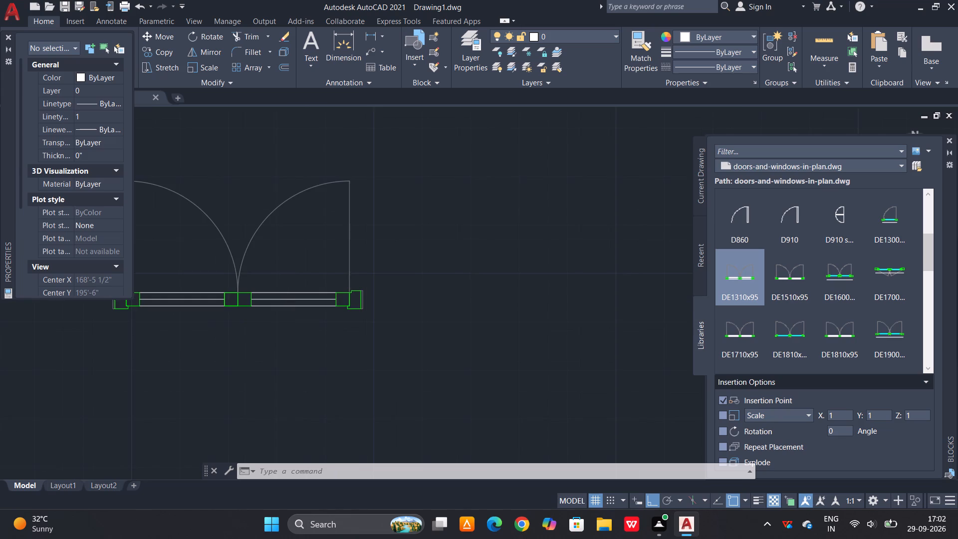
scroll(292, 339, up, 1)
drag(472, 190, 465, 203)
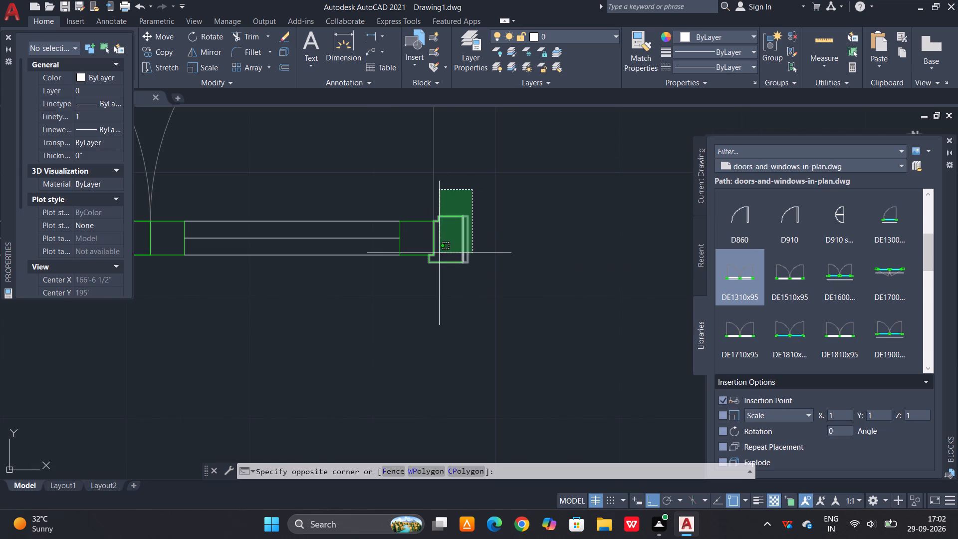
click(438, 255)
scroll(428, 284, down, 3)
scroll(257, 269, up, 3)
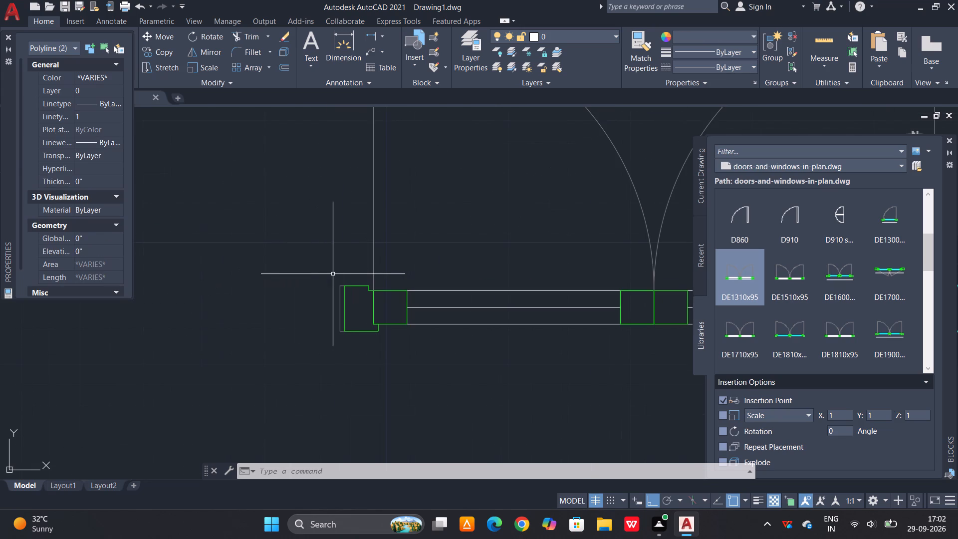
click(350, 274)
click(312, 344)
key(Delete)
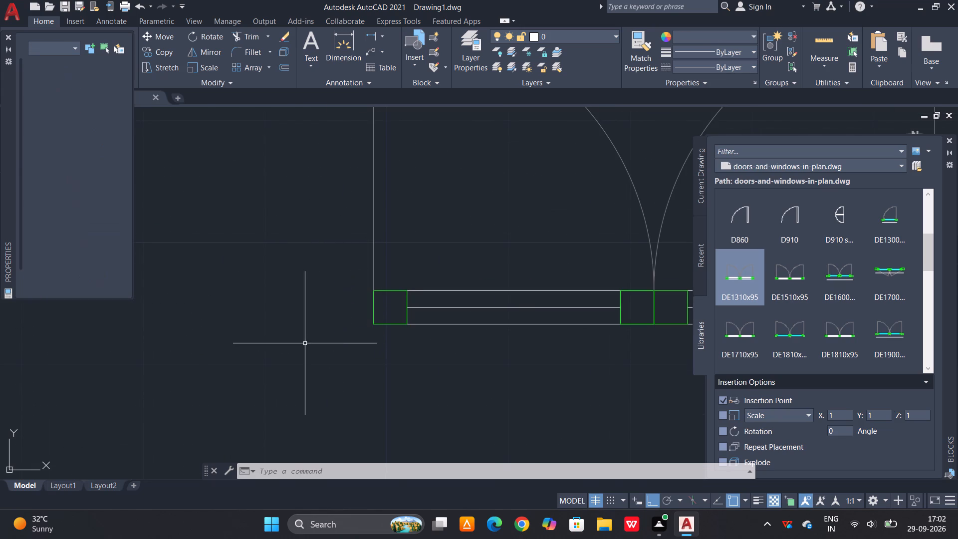
Set the colour of all the polylines in the double door's threshold strip to index colour 22.
scroll(258, 335, down, 1)
middle_drag(441, 361, 419, 358)
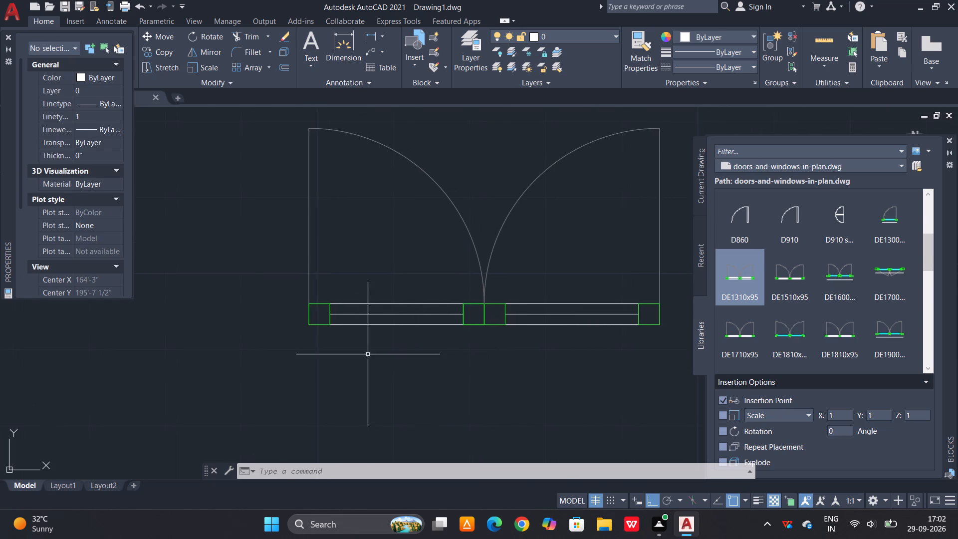
middle_drag(532, 298, 487, 264)
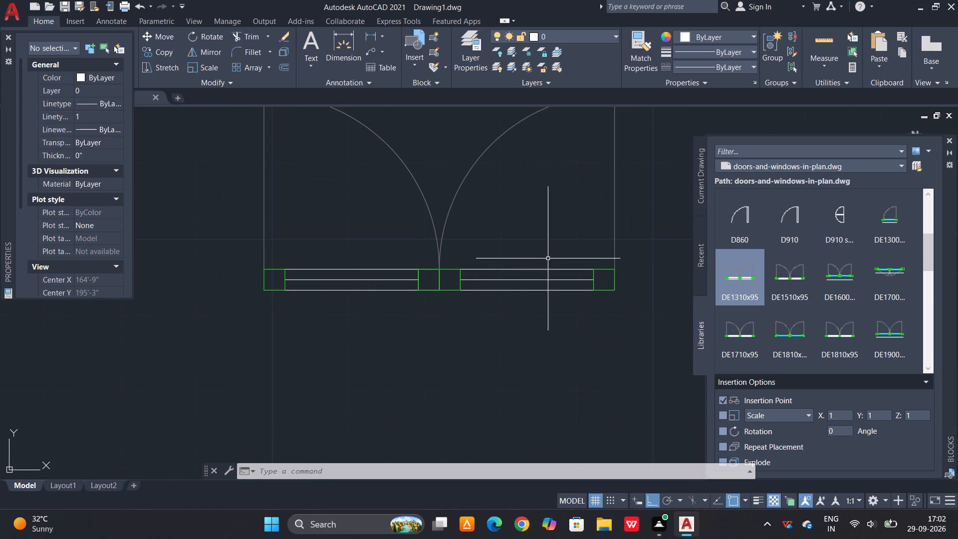
click(597, 266)
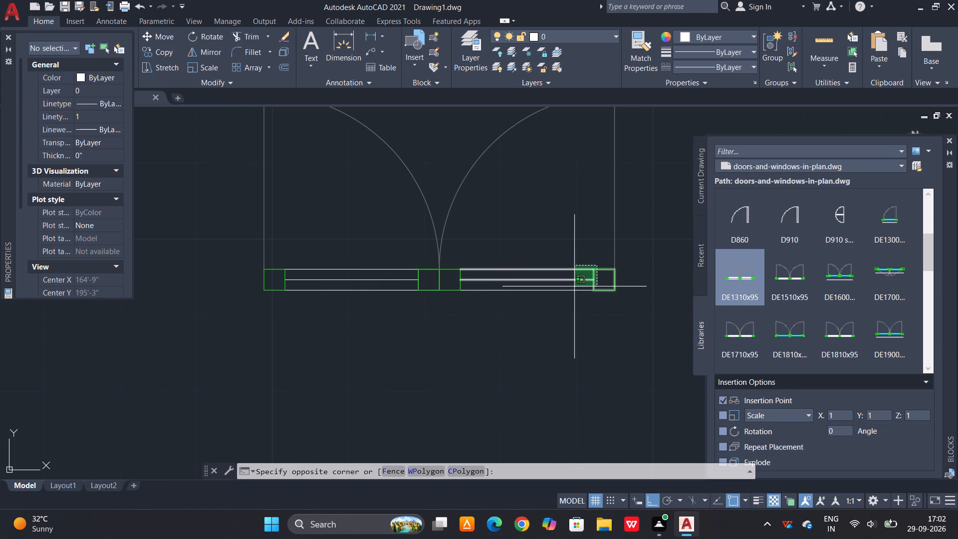
click(462, 318)
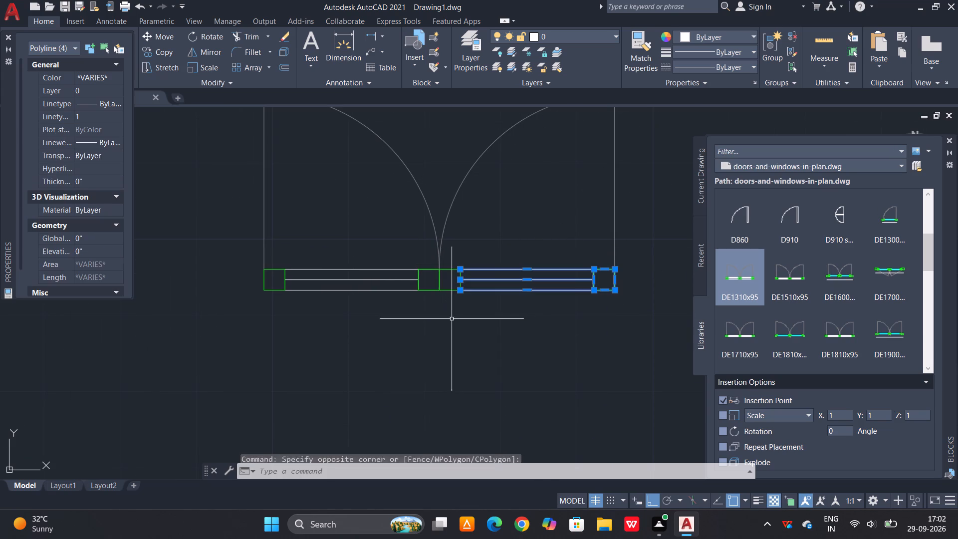
click(450, 283)
click(411, 292)
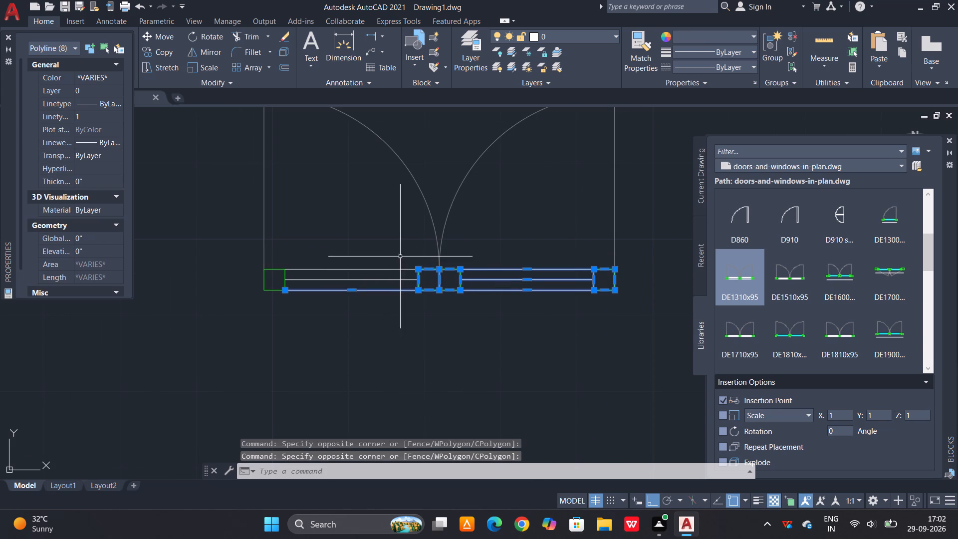
drag(399, 256, 391, 259)
click(294, 300)
click(280, 271)
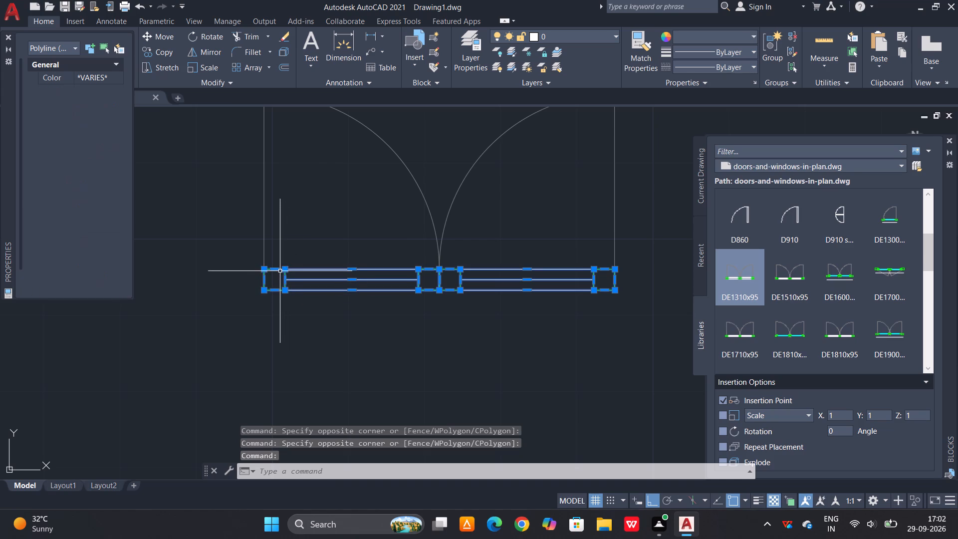
click(112, 72)
click(113, 74)
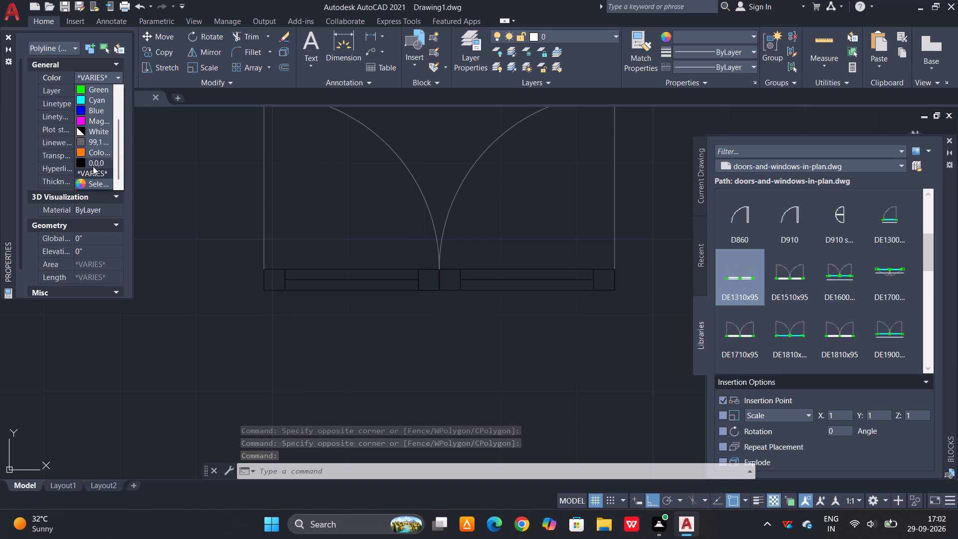
click(86, 185)
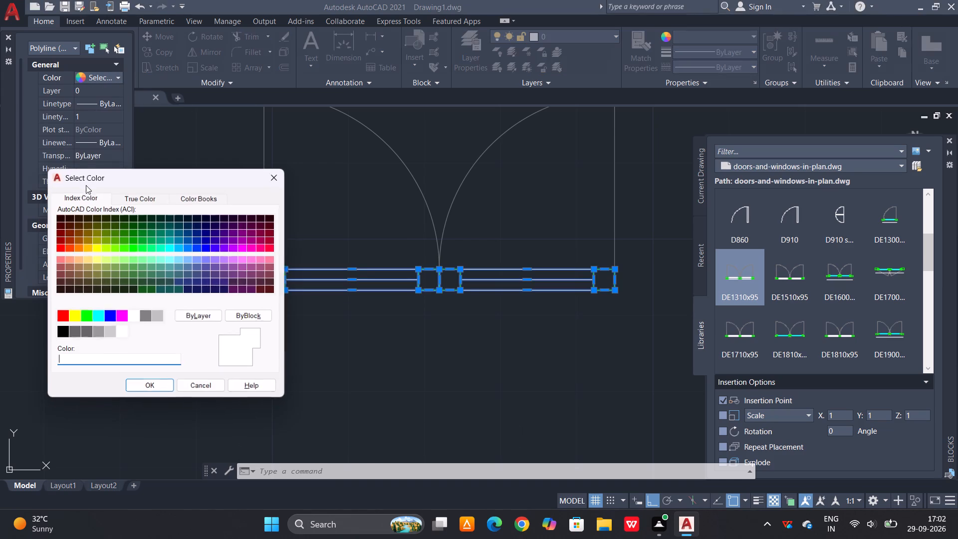
click(68, 241)
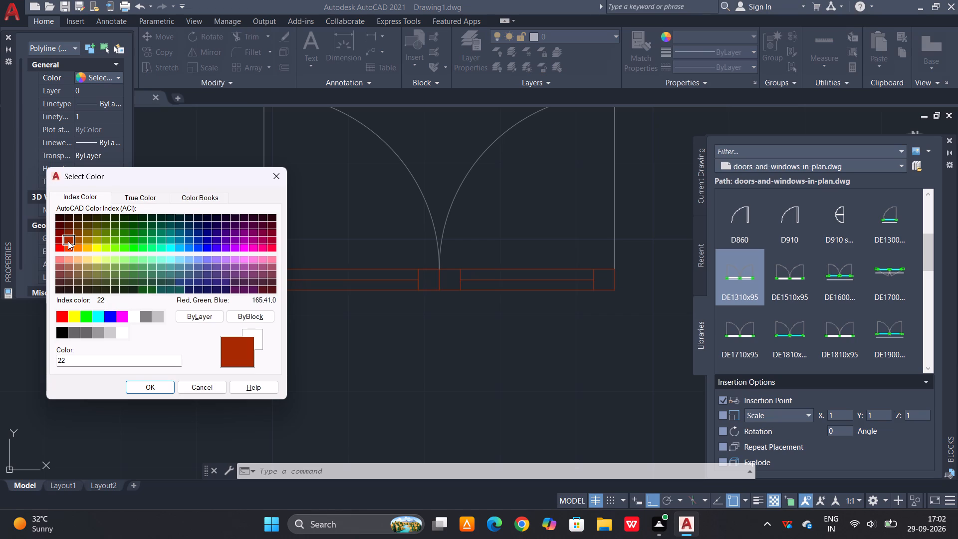
click(135, 388)
Add the two swing arcs and leaf lines to the selection and set the whole double door to index colour 22.
scroll(282, 387, down, 2)
drag(481, 235, 461, 242)
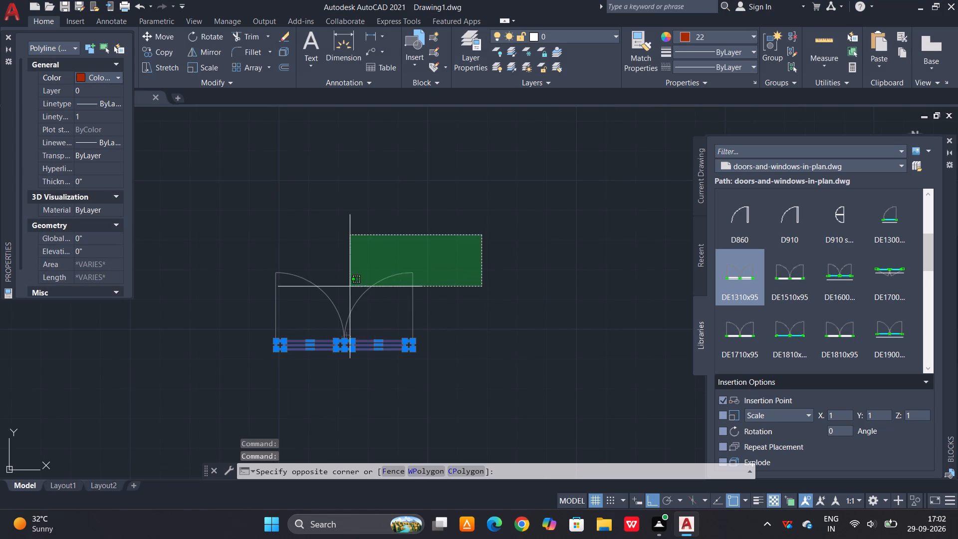
click(289, 306)
click(279, 307)
click(251, 314)
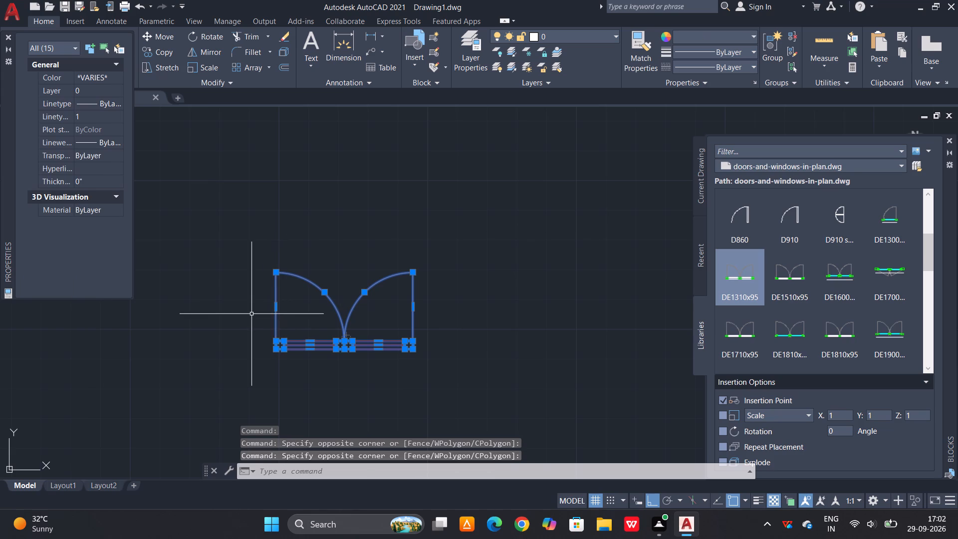
click(107, 78)
click(110, 78)
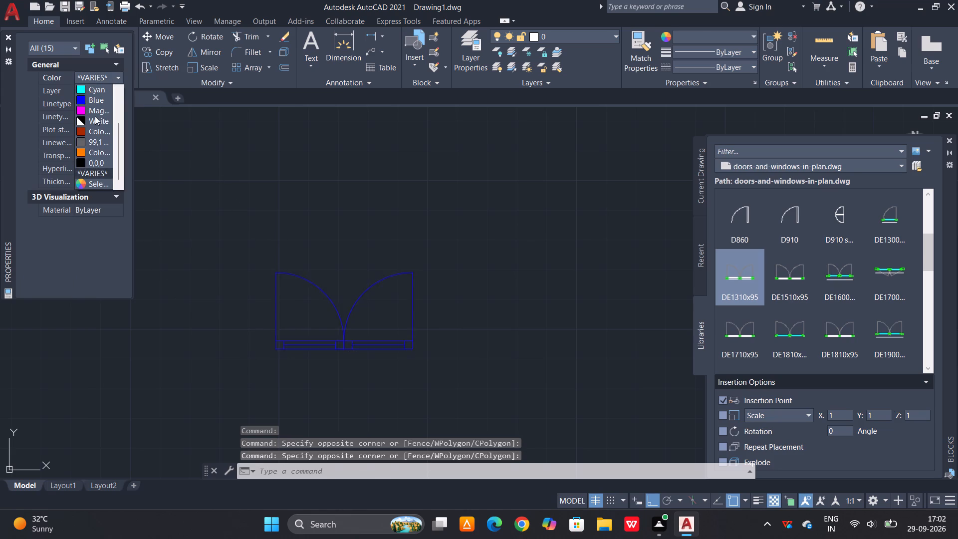
scroll(103, 122, down, 3)
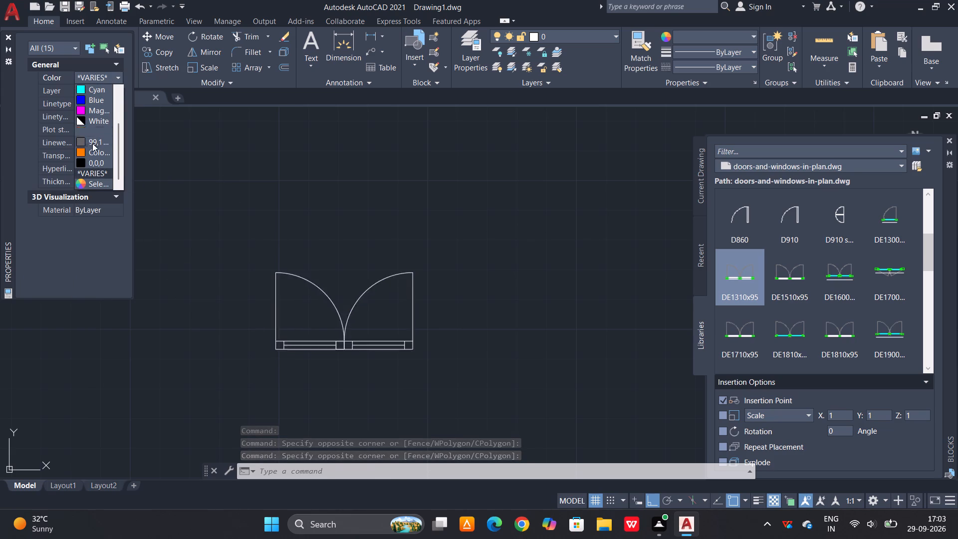
click(80, 186)
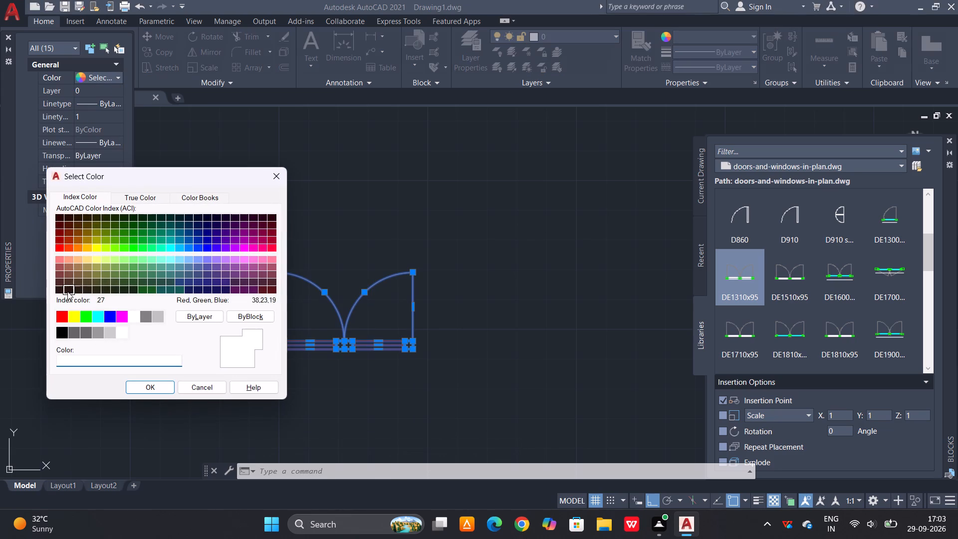
click(65, 238)
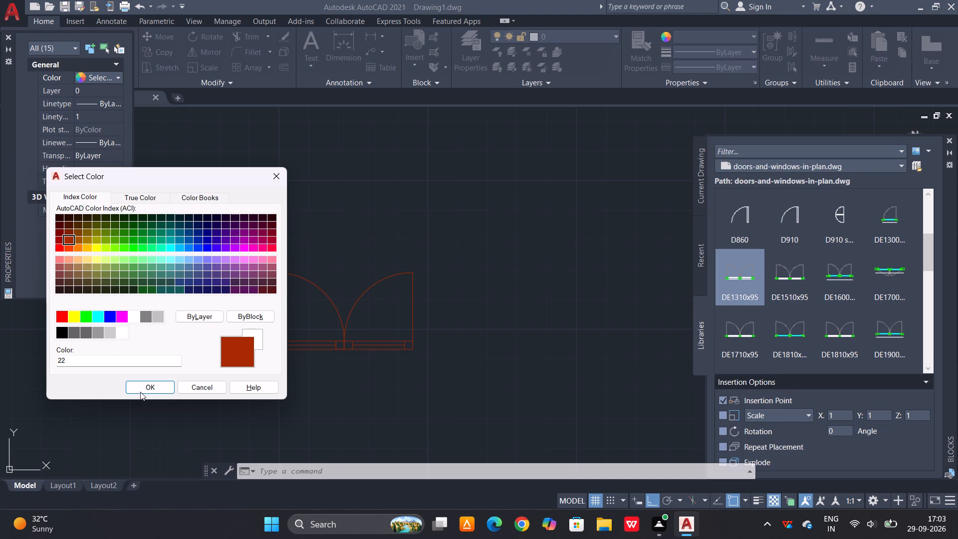
click(142, 392)
scroll(486, 222, down, 1)
key(Escape)
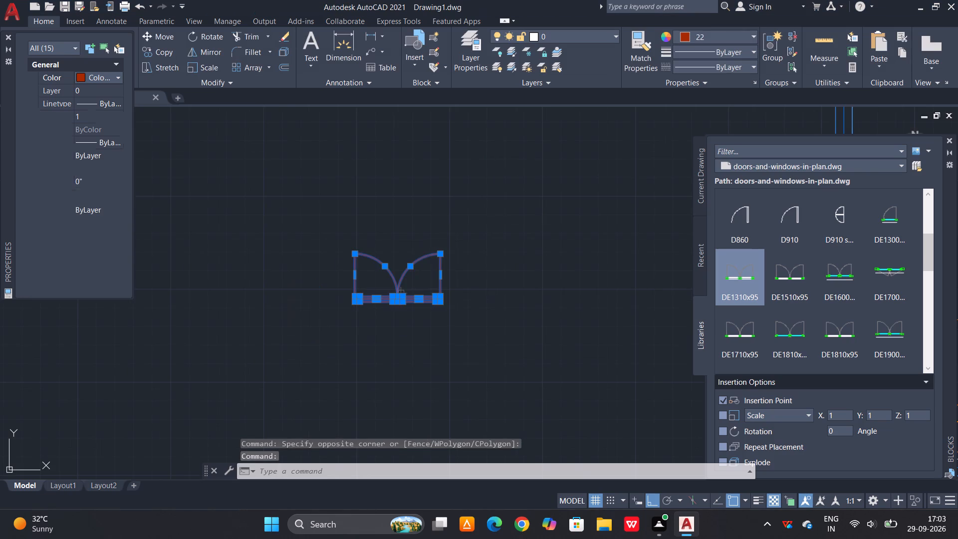
Define a block named d from all 15 objects of the recoloured double door.
drag(487, 221, 440, 250)
click(297, 328)
text(b)
key(space)
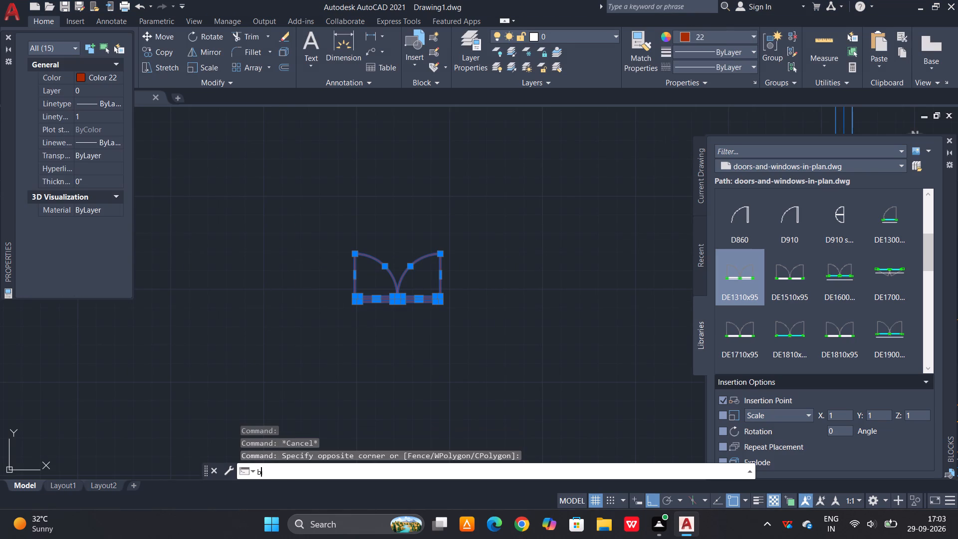
key(d)
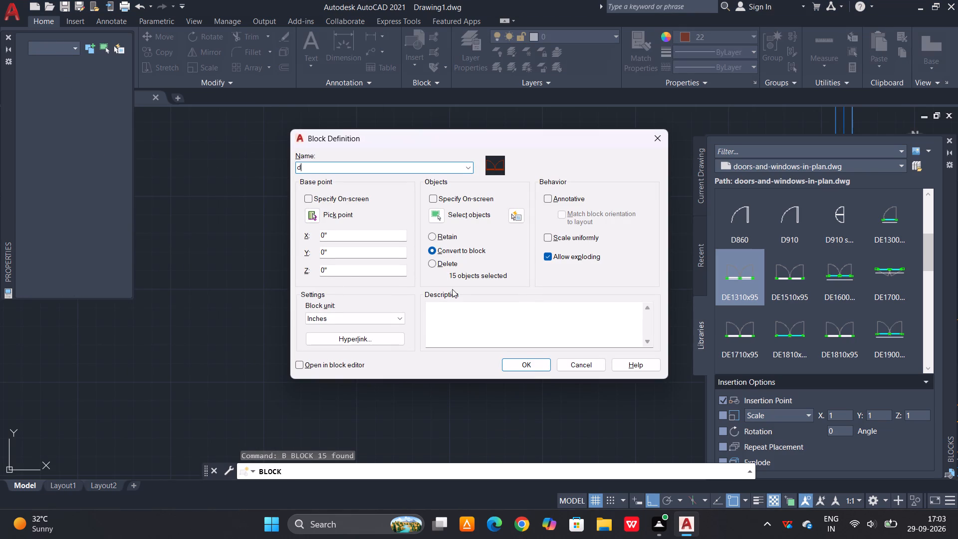
click(531, 369)
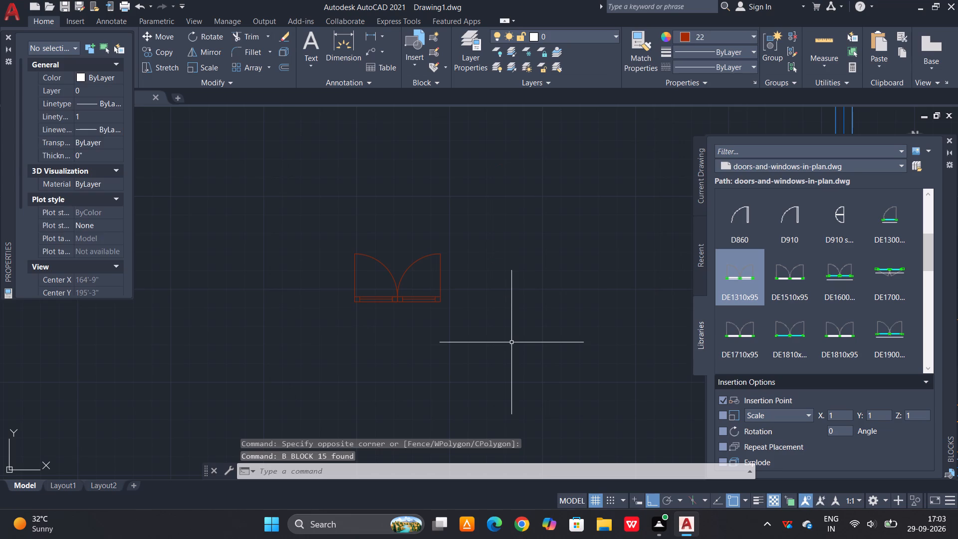
Move the double door block by its lower-left corner to the outer wall corner at the living room's entrance opening.
drag(494, 224, 486, 226)
click(341, 294)
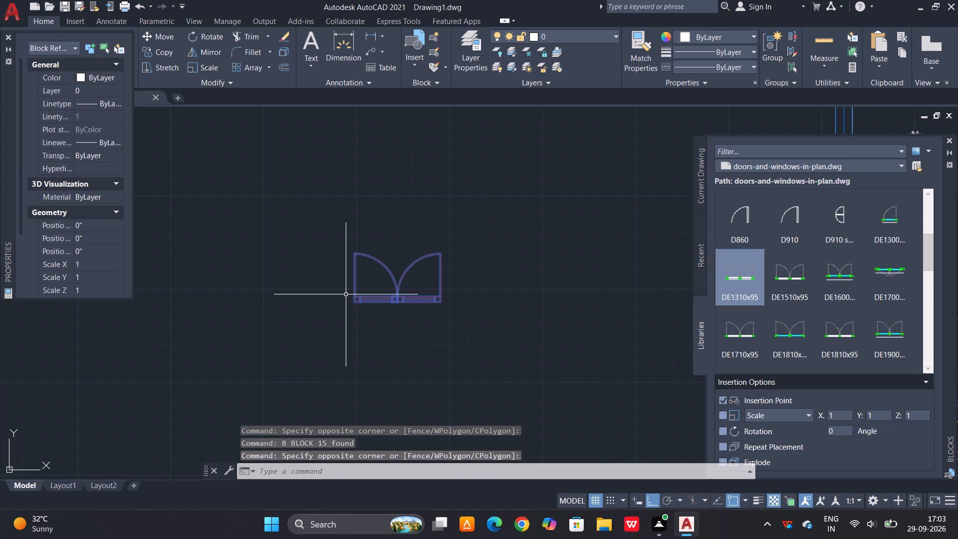
text(m)
key(space)
scroll(353, 287, up, 5)
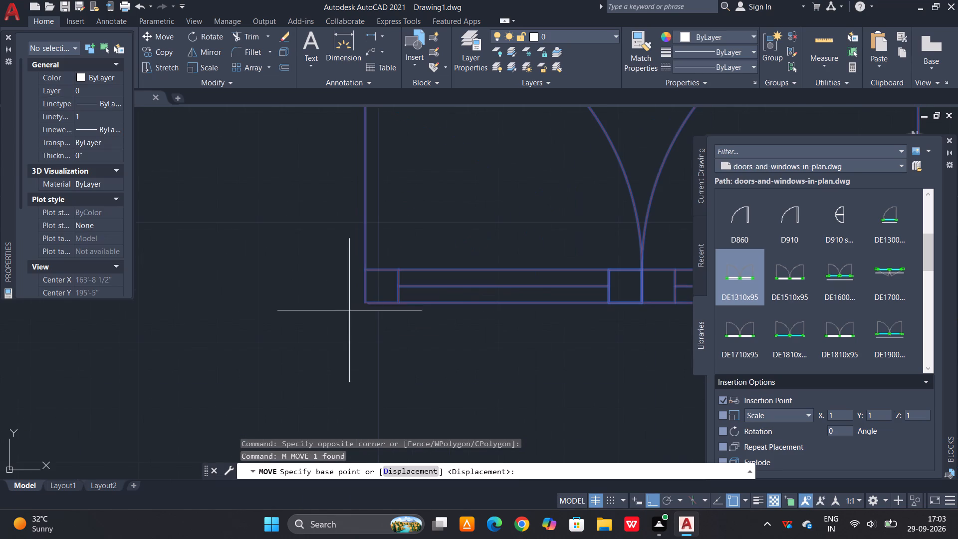
click(363, 304)
scroll(322, 284, down, 6)
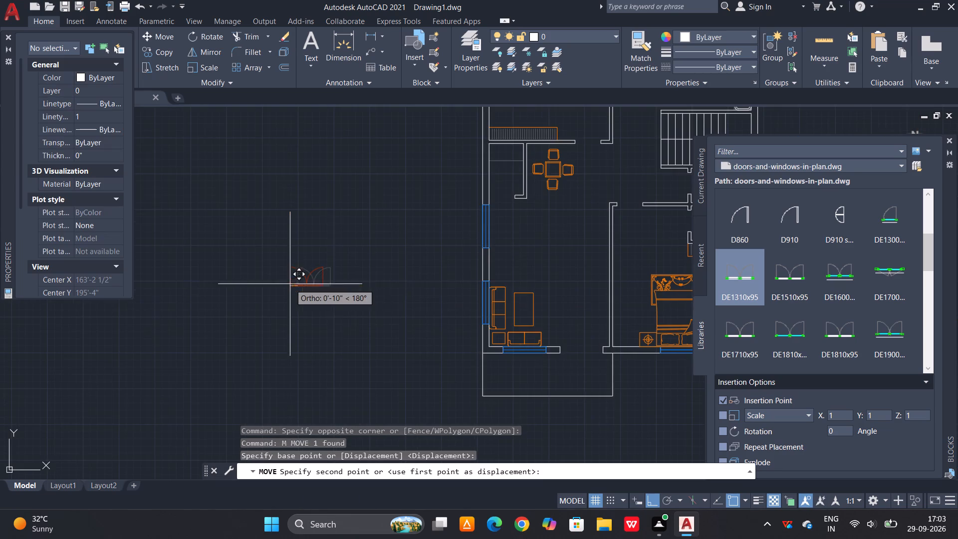
scroll(580, 370, up, 3)
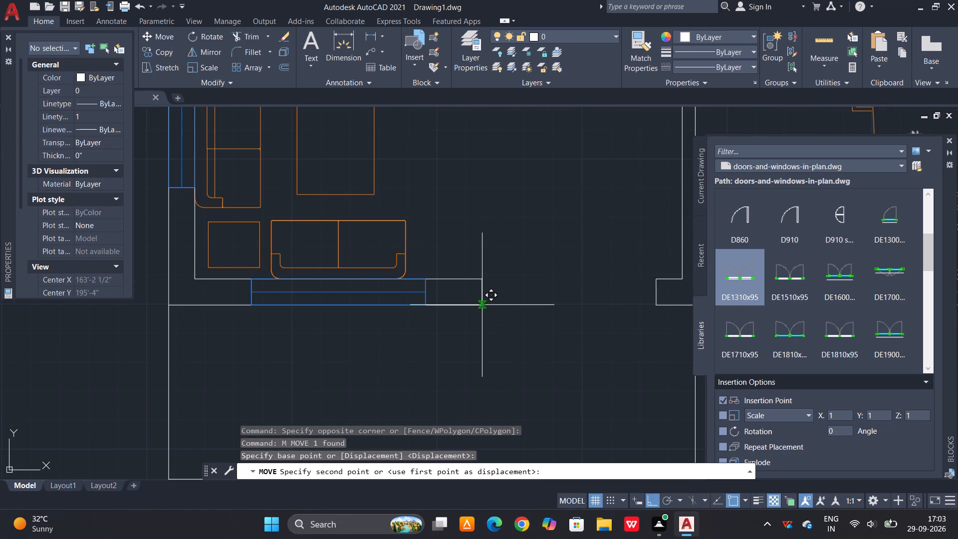
click(484, 307)
Scale the double door block about its lower-left corner so it spans the full width of the entrance opening.
drag(620, 215, 614, 221)
click(538, 285)
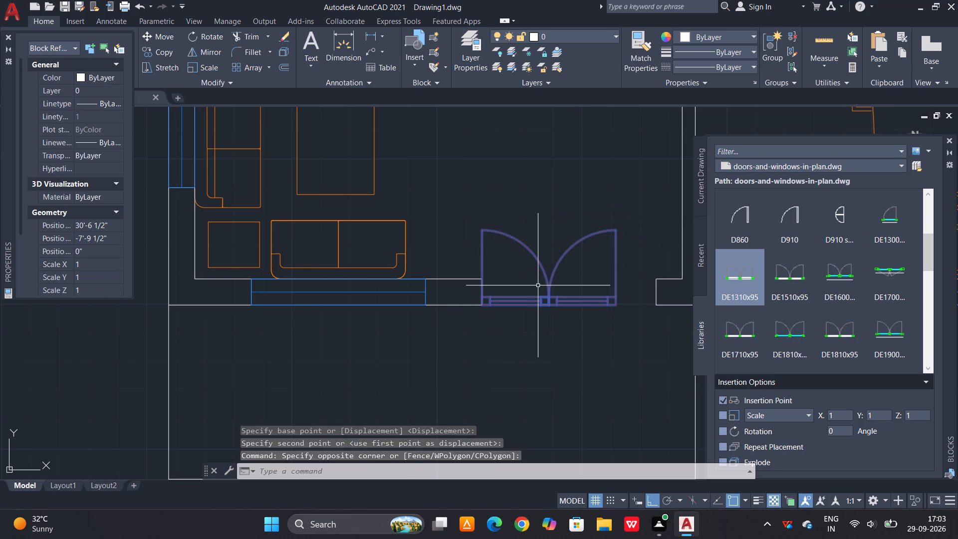
text(sc)
key(space)
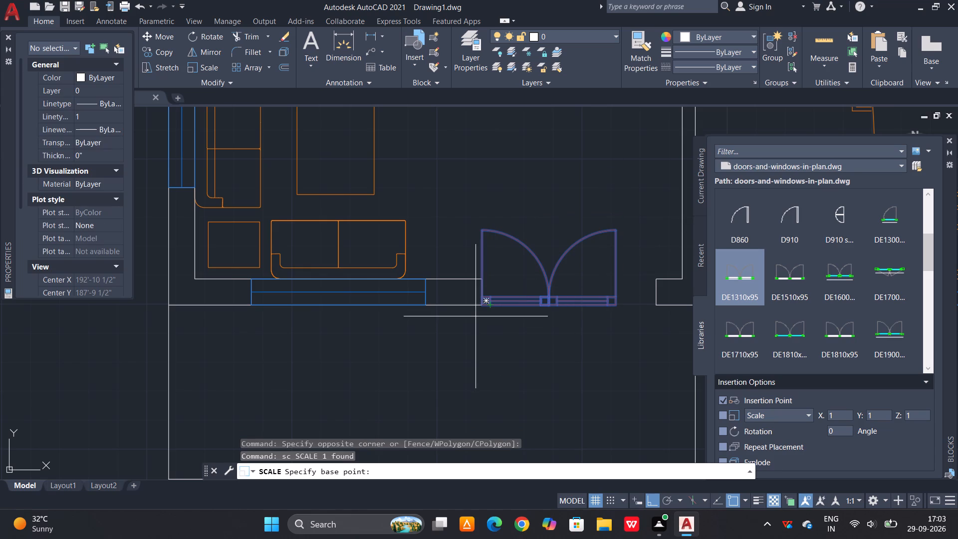
click(480, 306)
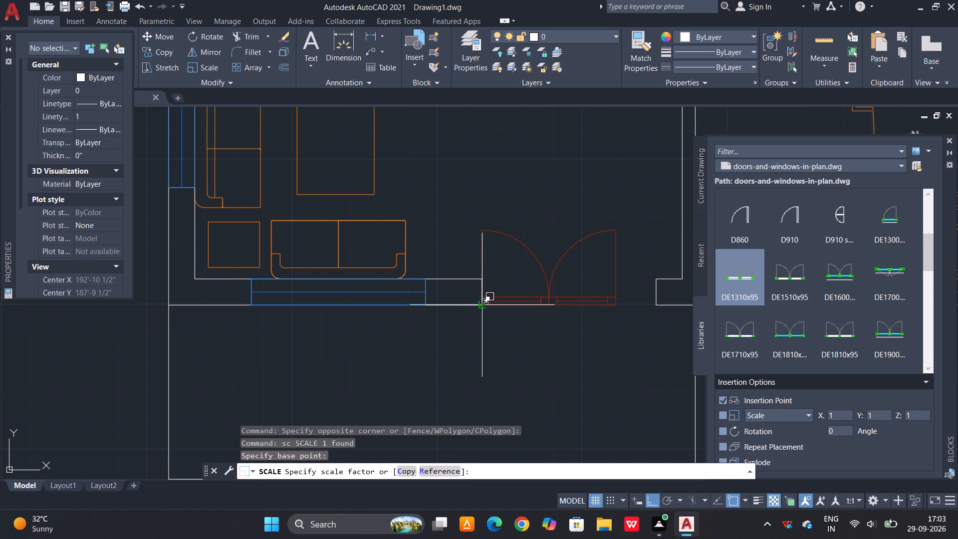
scroll(512, 307, up, 2)
scroll(501, 304, down, 3)
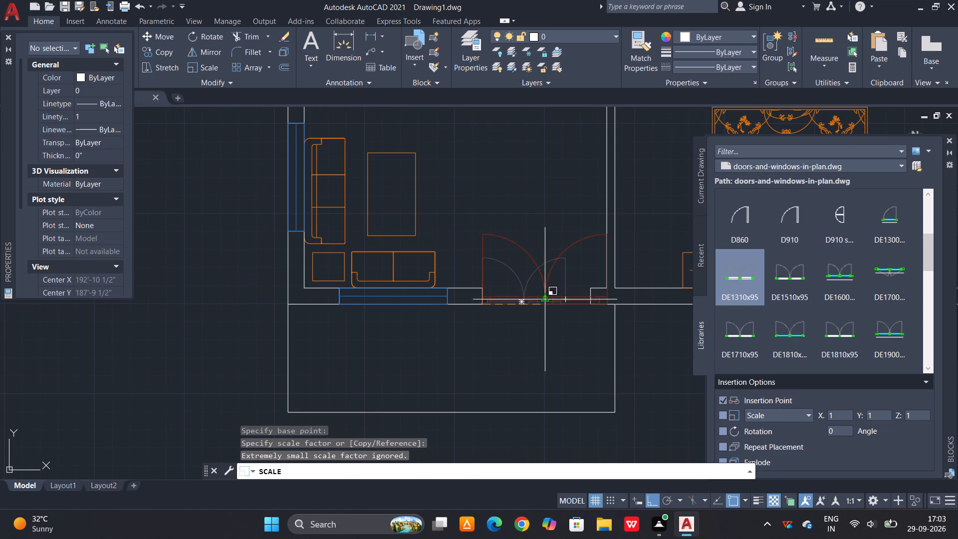
scroll(553, 310, up, 1)
scroll(510, 319, up, 2)
scroll(510, 319, down, 1)
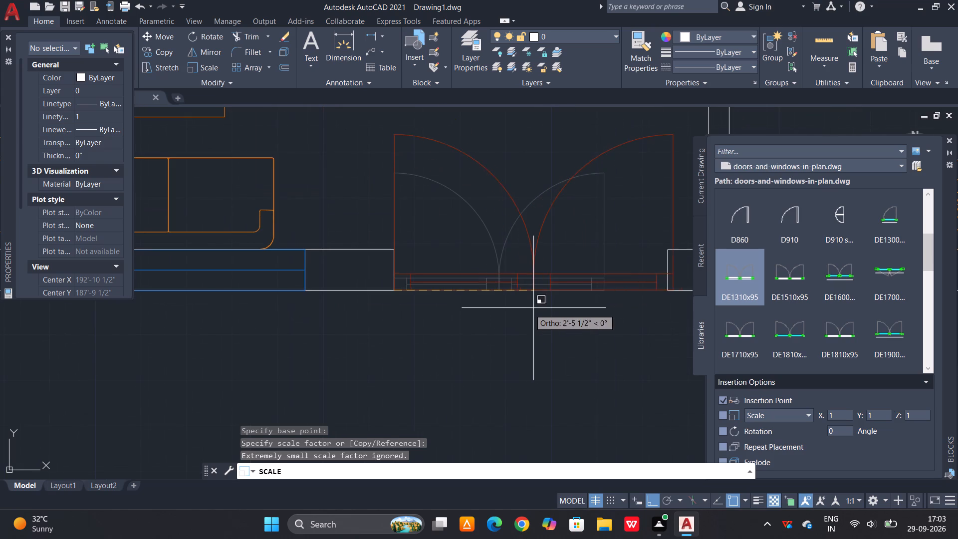
click(530, 309)
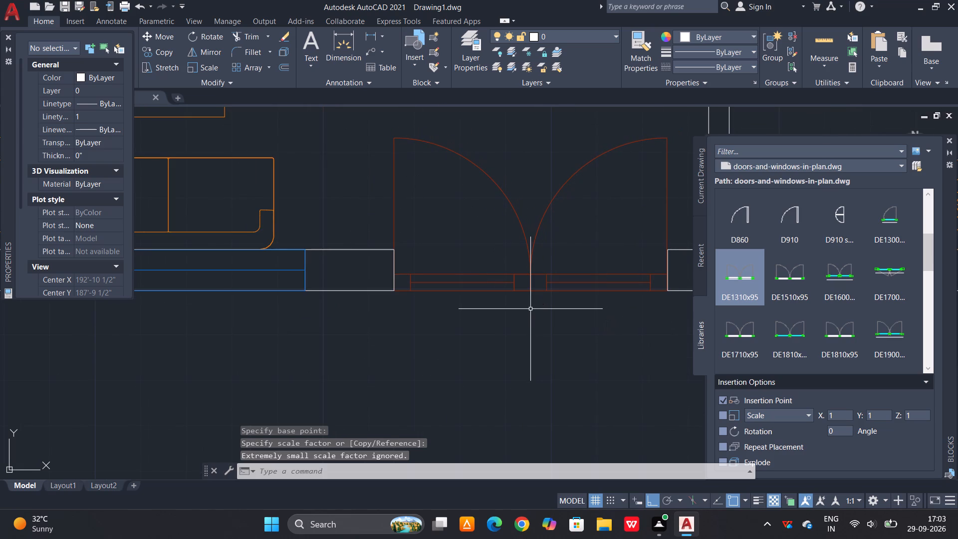
Insert the single-leaf door block D710 from the doors-and-windows library in the empty area beside the floor plan.
scroll(530, 309, down, 2)
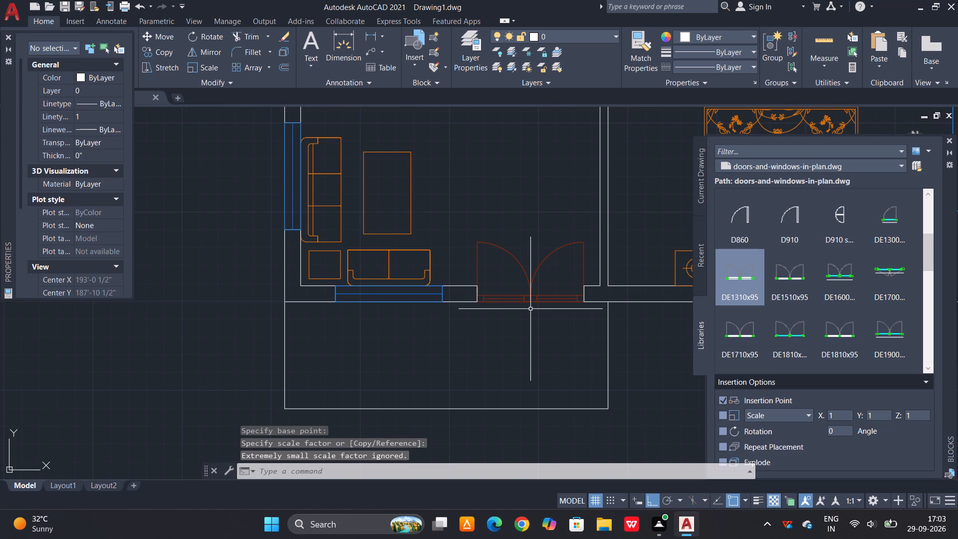
scroll(514, 317, down, 2)
middle_drag(517, 236, 505, 244)
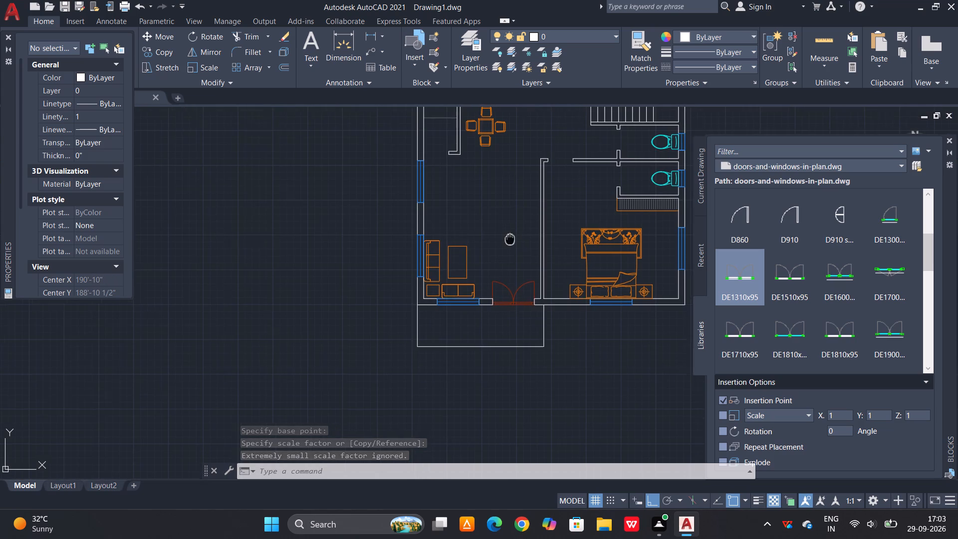
middle_drag(505, 244, 496, 256)
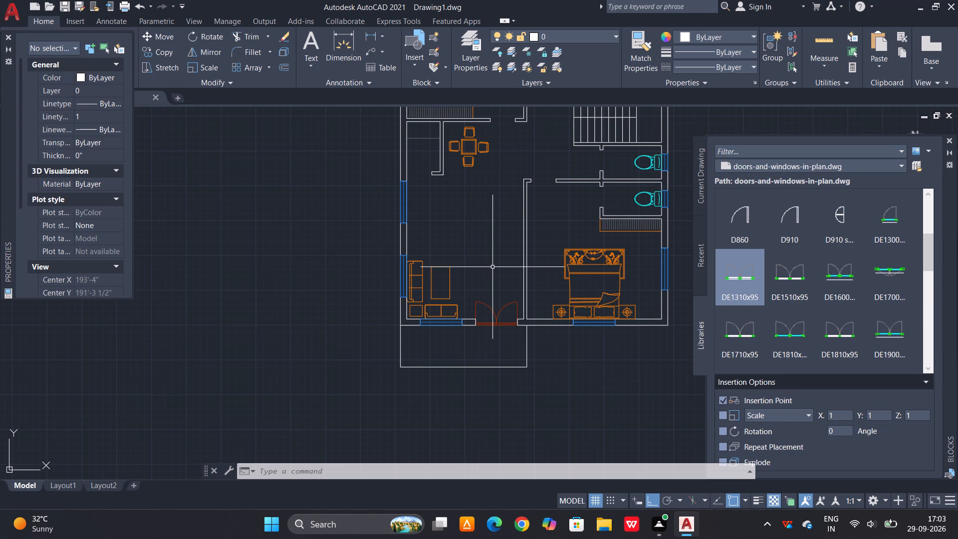
scroll(831, 213, up, 2)
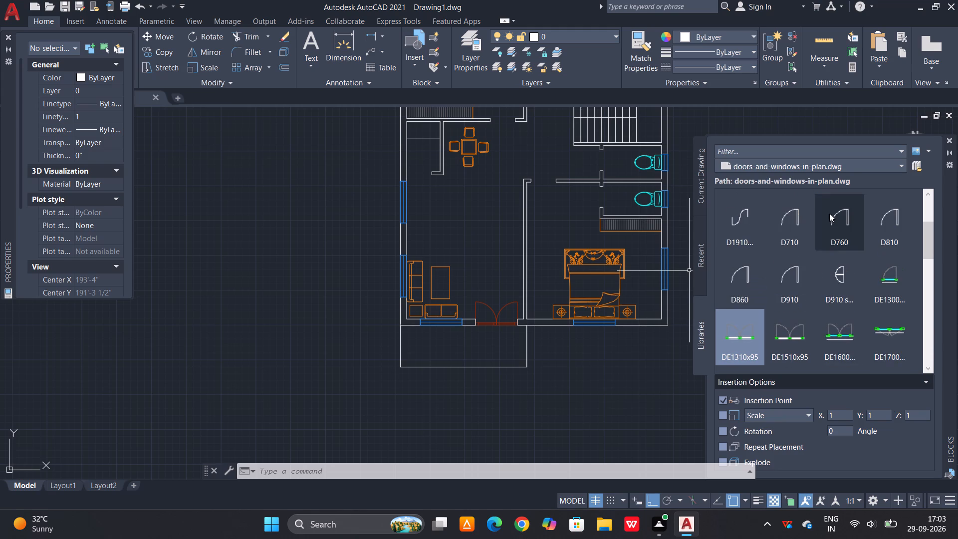
click(802, 218)
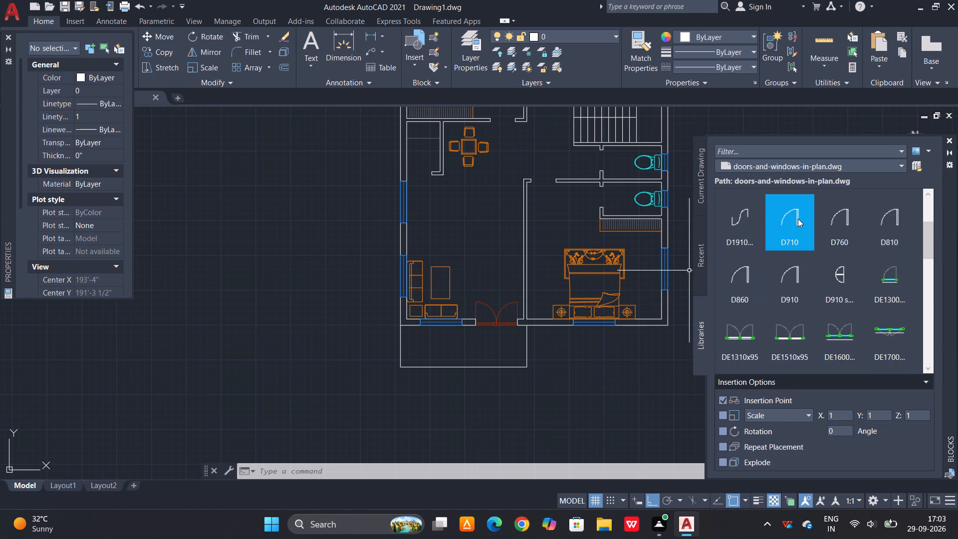
drag(792, 218, 281, 244)
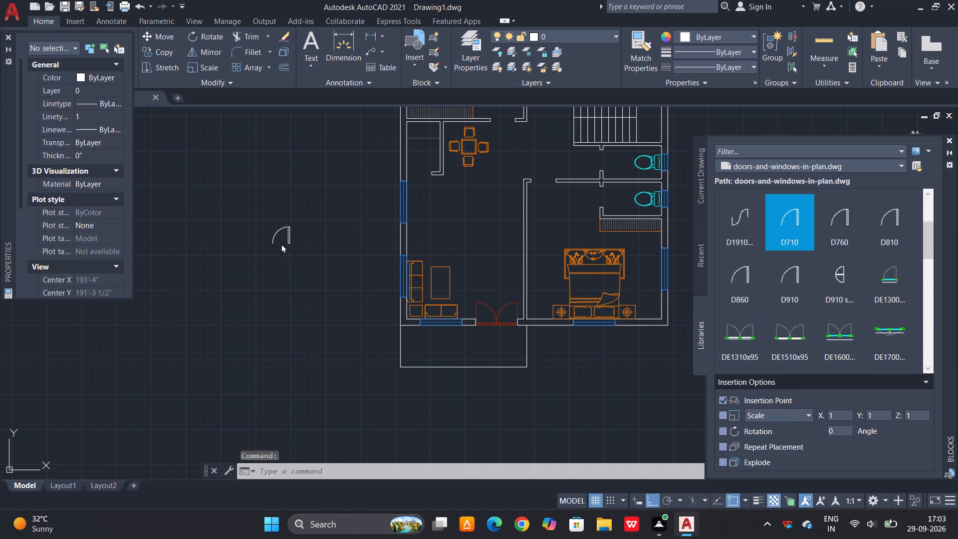
drag(281, 244, 294, 242)
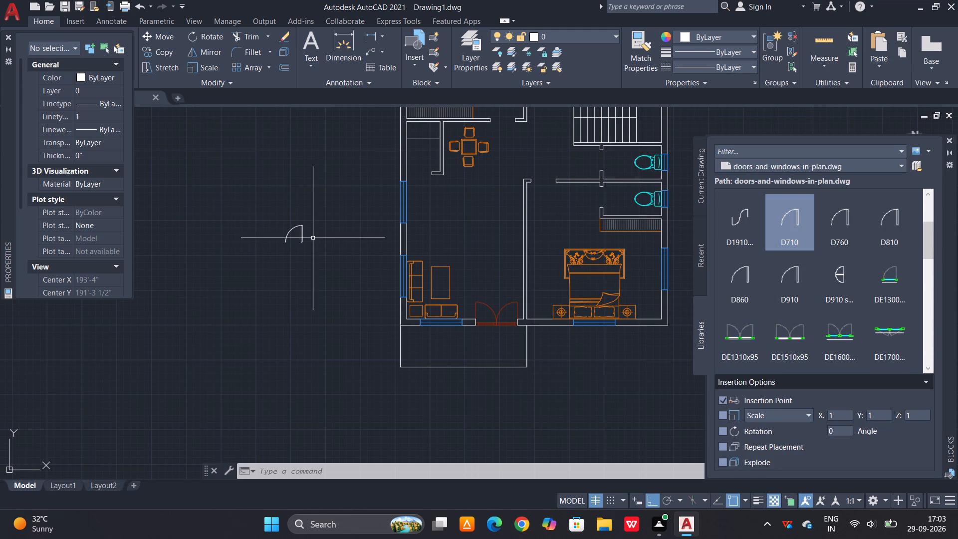
Set the current drawing colour to index colour 22 with nothing selected.
click(119, 80)
click(119, 80)
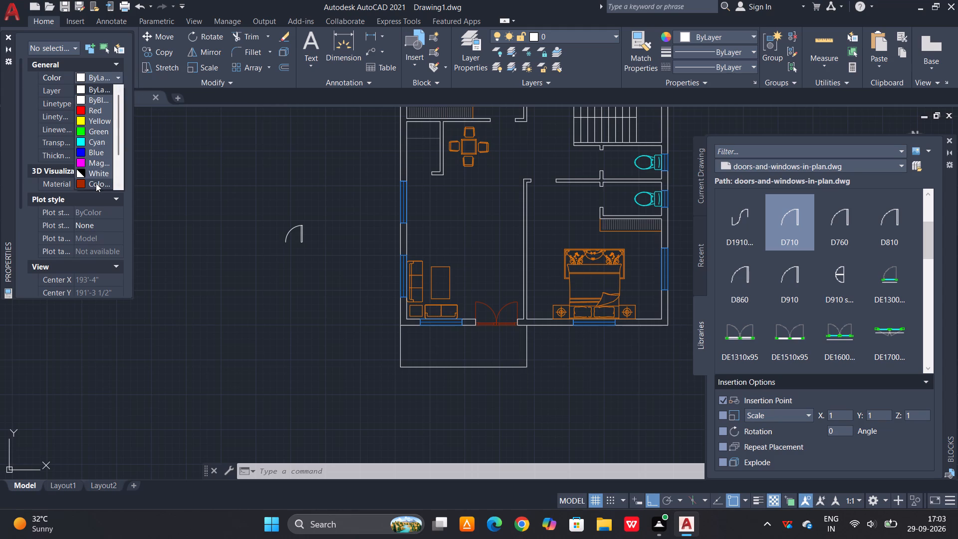
click(96, 183)
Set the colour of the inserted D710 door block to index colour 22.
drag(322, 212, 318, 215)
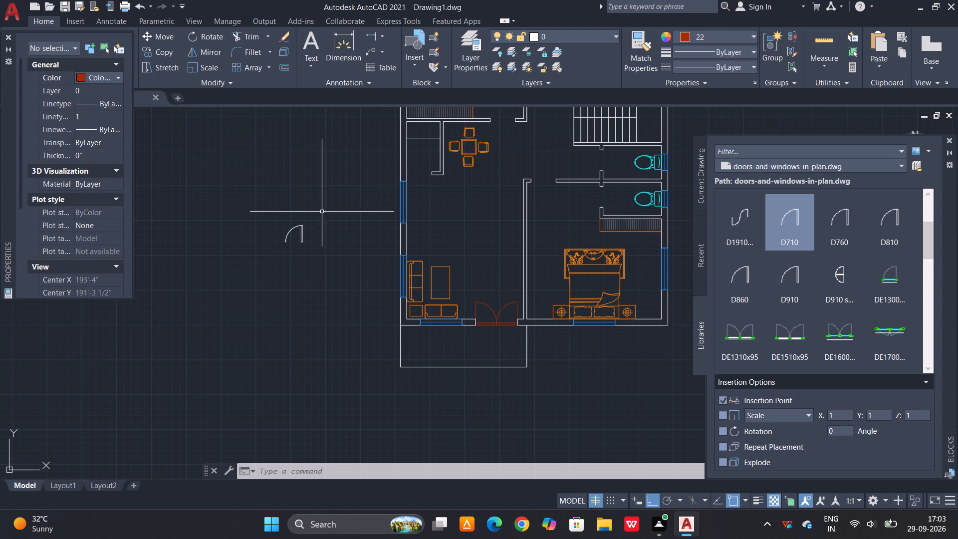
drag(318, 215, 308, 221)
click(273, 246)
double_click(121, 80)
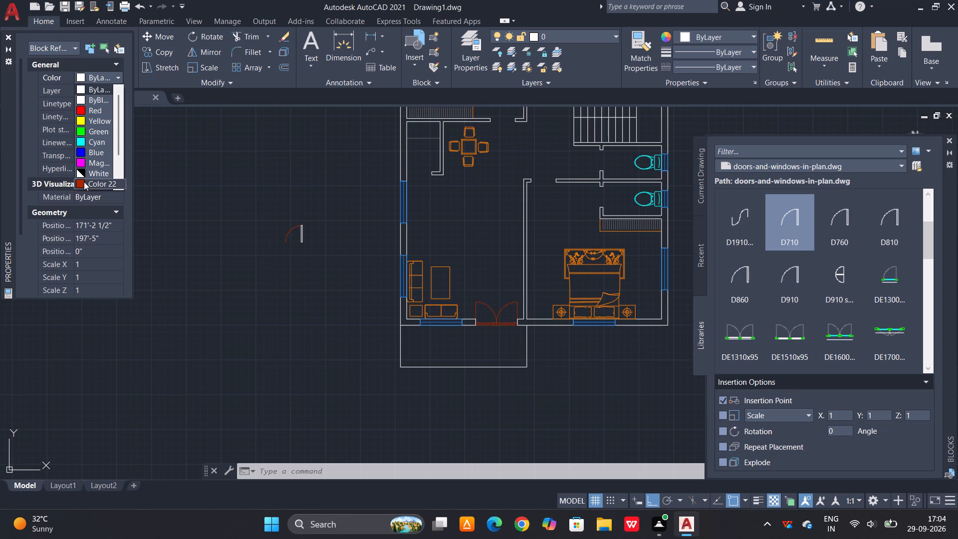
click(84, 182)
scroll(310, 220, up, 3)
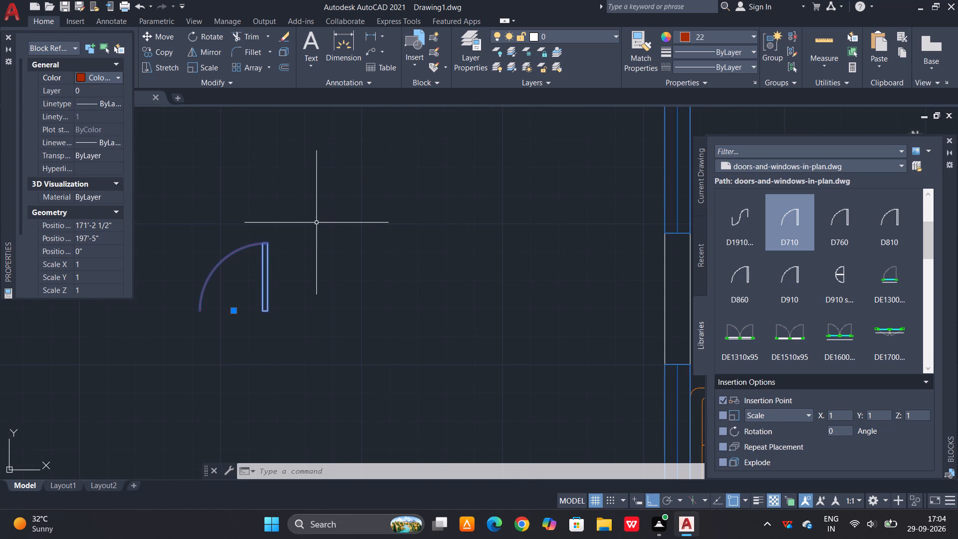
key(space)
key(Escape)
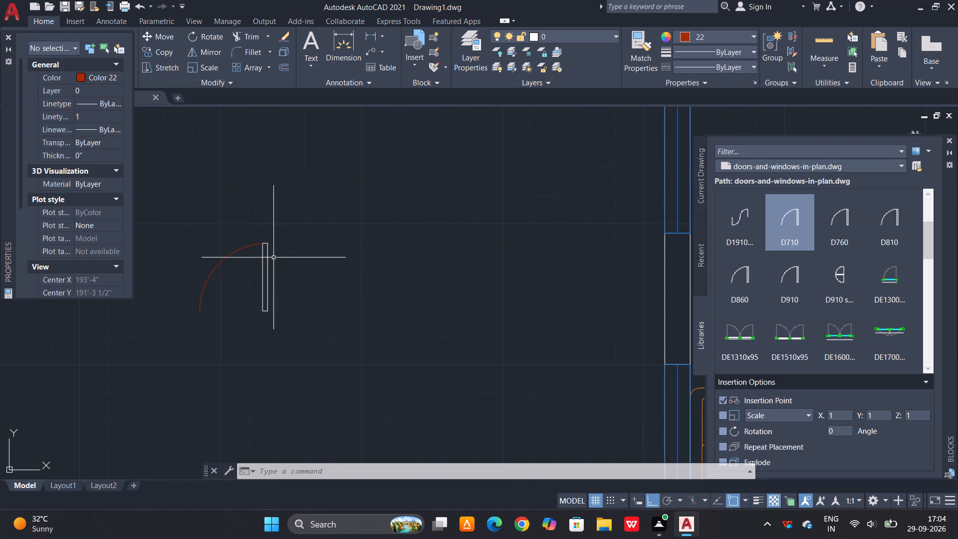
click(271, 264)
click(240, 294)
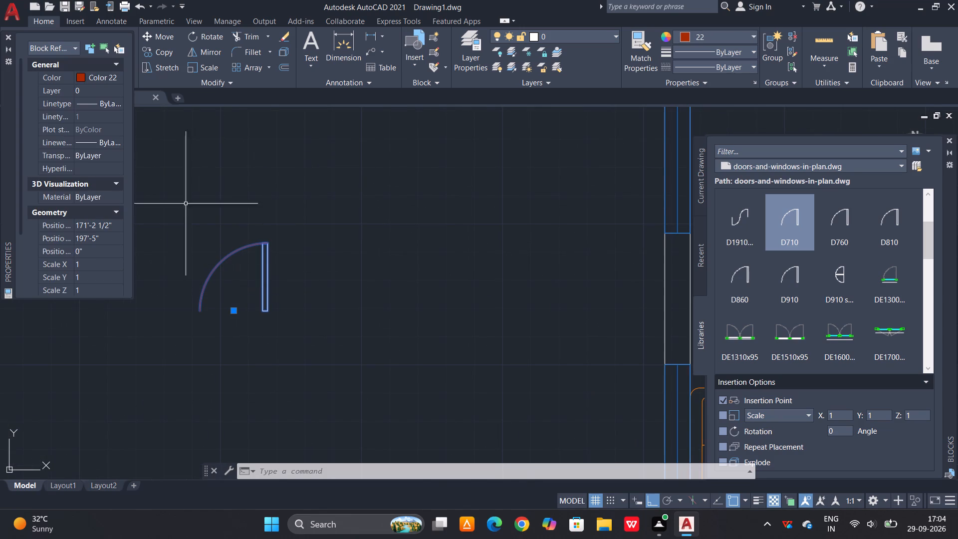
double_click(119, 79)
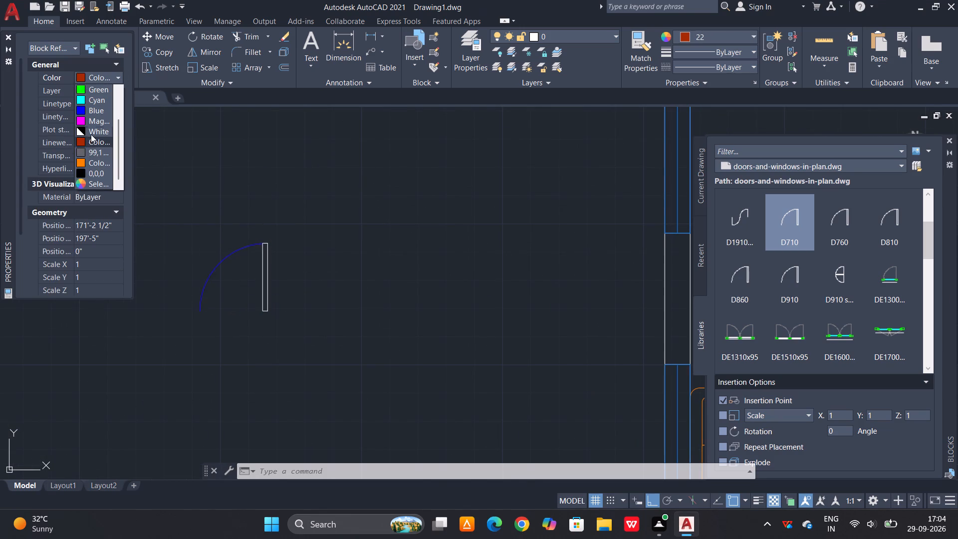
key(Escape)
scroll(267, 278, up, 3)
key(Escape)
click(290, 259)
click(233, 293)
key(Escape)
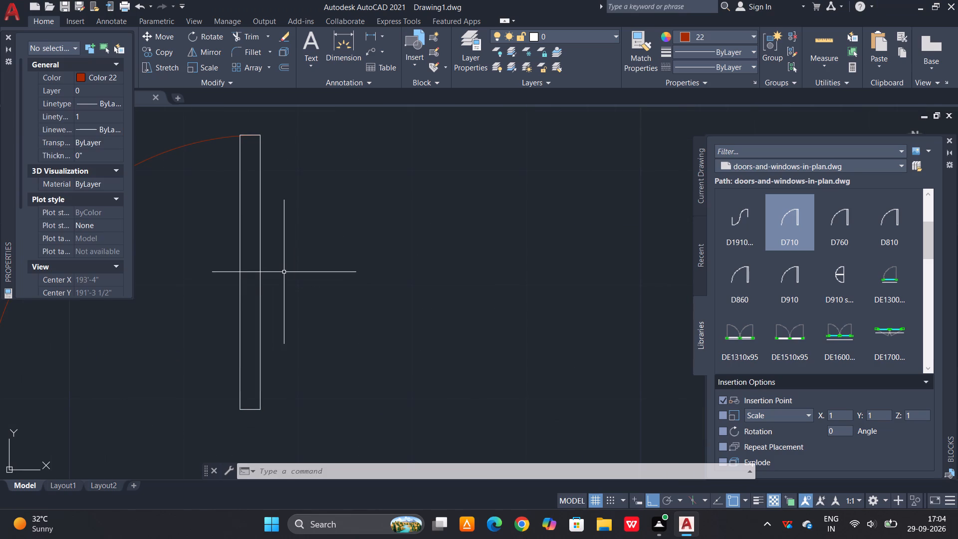
Explode the D710 door block into its swing arc and leaf.
key(x)
key(space)
click(284, 272)
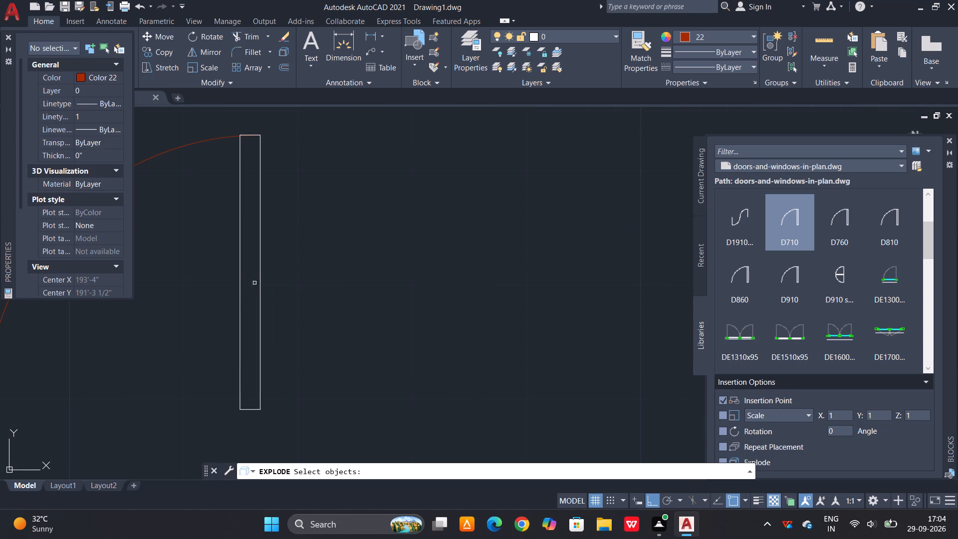
scroll(266, 264, down, 2)
drag(305, 175, 279, 192)
click(205, 301)
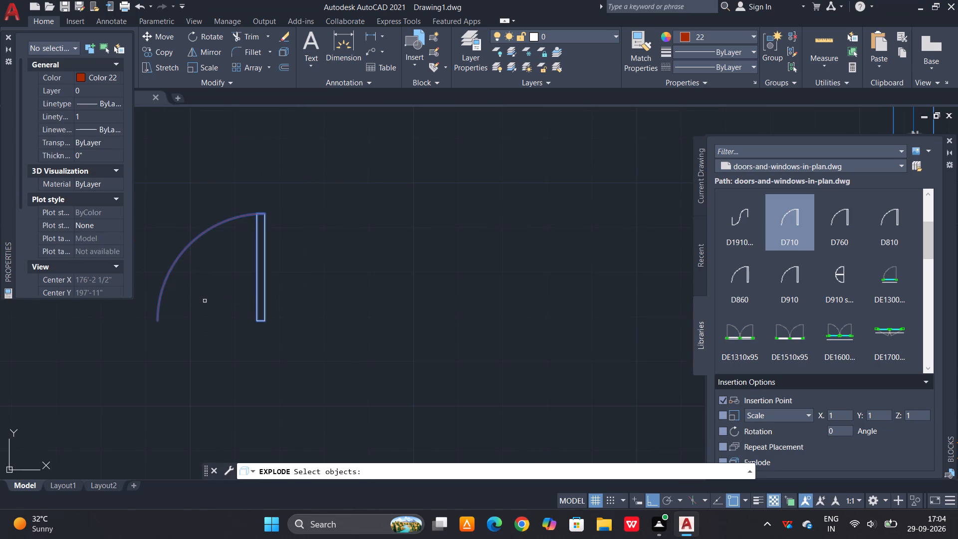
key(space)
Set the colour of the exploded door's swing arc and leaf to index colour 22.
drag(289, 184, 267, 215)
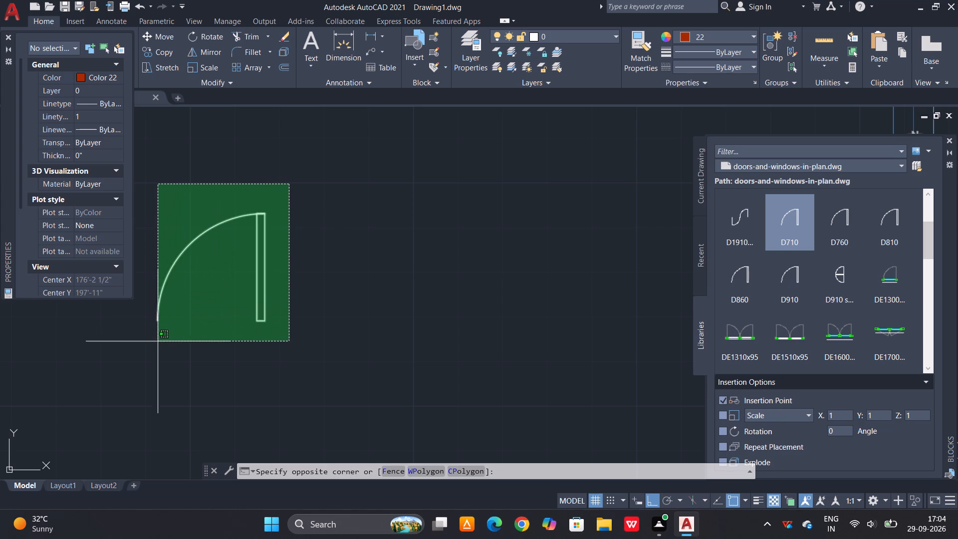
click(155, 344)
click(121, 83)
click(120, 79)
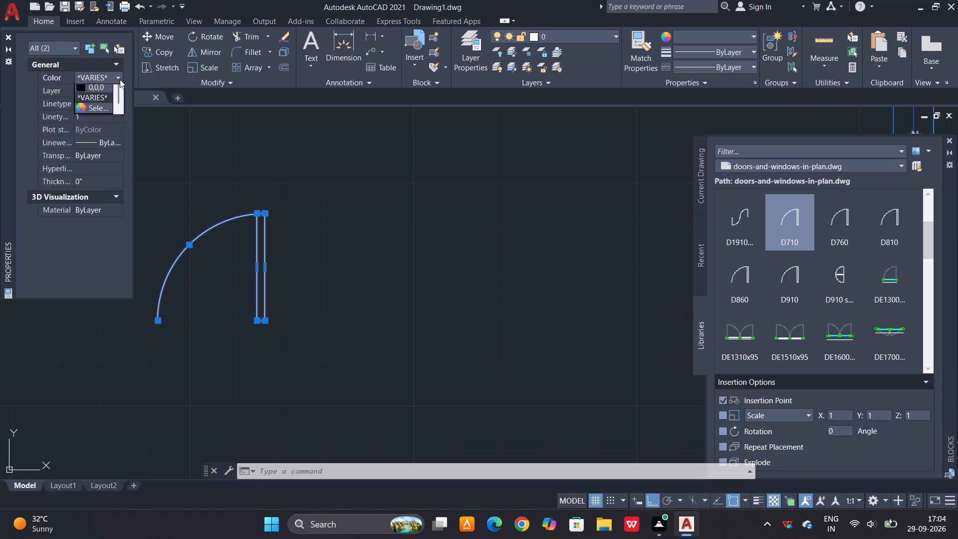
click(90, 132)
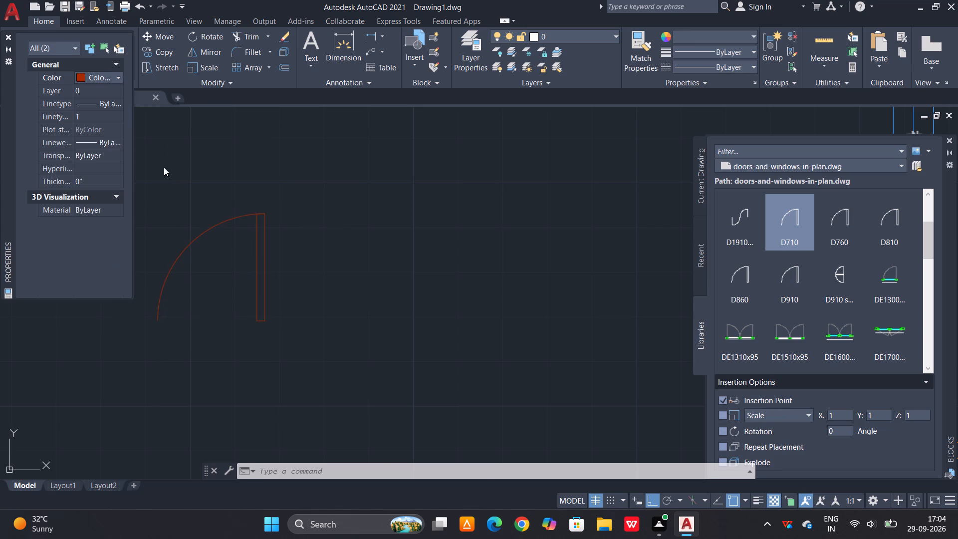
key(Escape)
Define a block named door from the recoloured swing arc and leaf.
drag(300, 182, 276, 209)
click(194, 344)
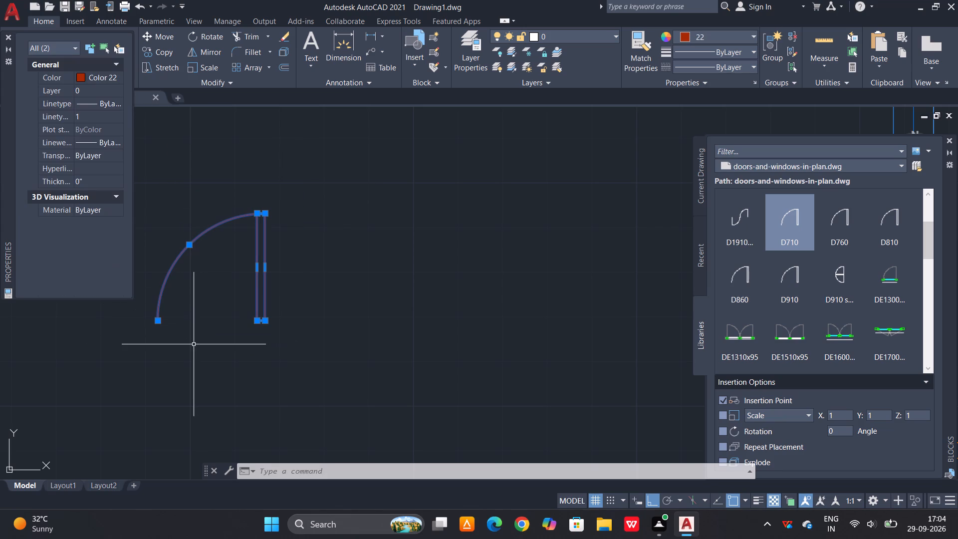
text(b doo)
key(r)
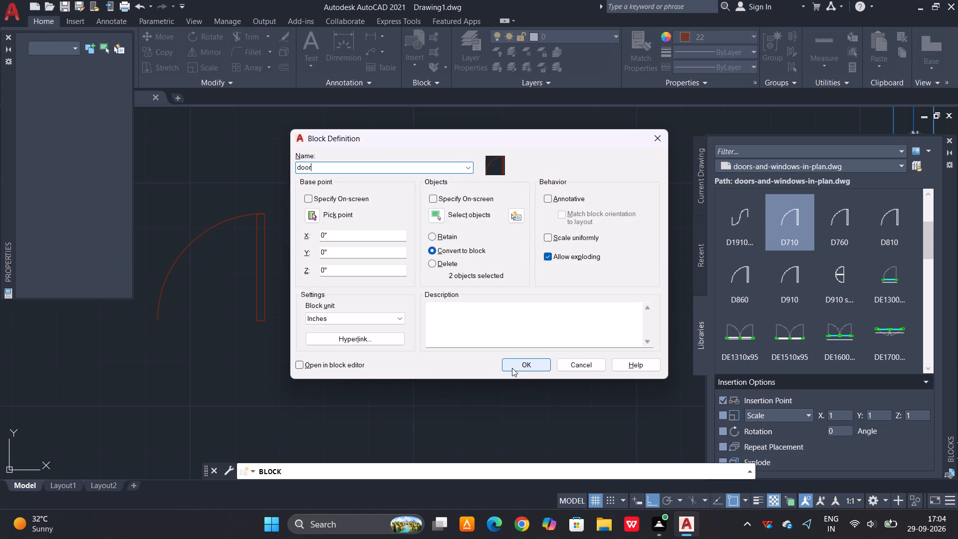
click(512, 368)
Move the door block by the lower end of its leaf to the wall end at the opening above the dining table.
scroll(461, 375, down, 2)
scroll(446, 318, down, 3)
scroll(435, 285, up, 2)
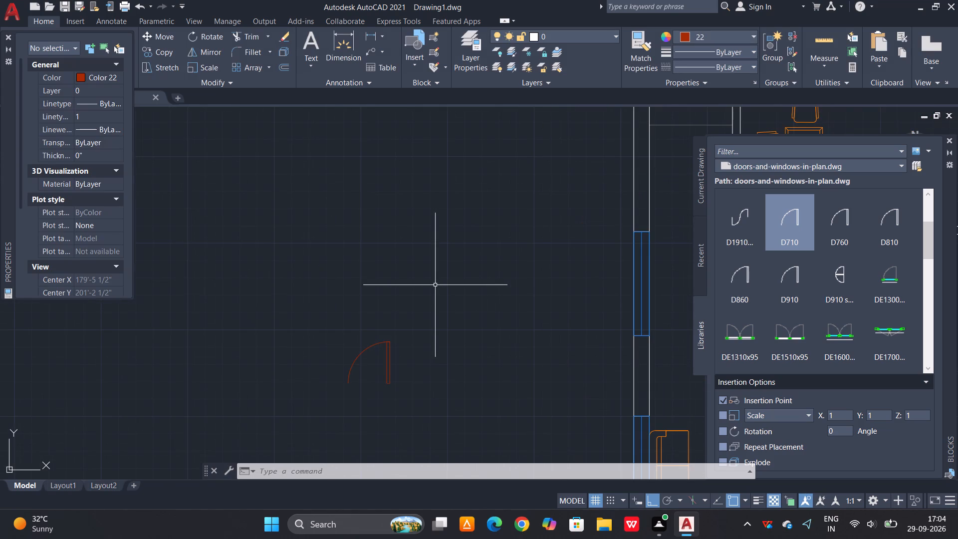
drag(435, 284, 390, 314)
click(302, 392)
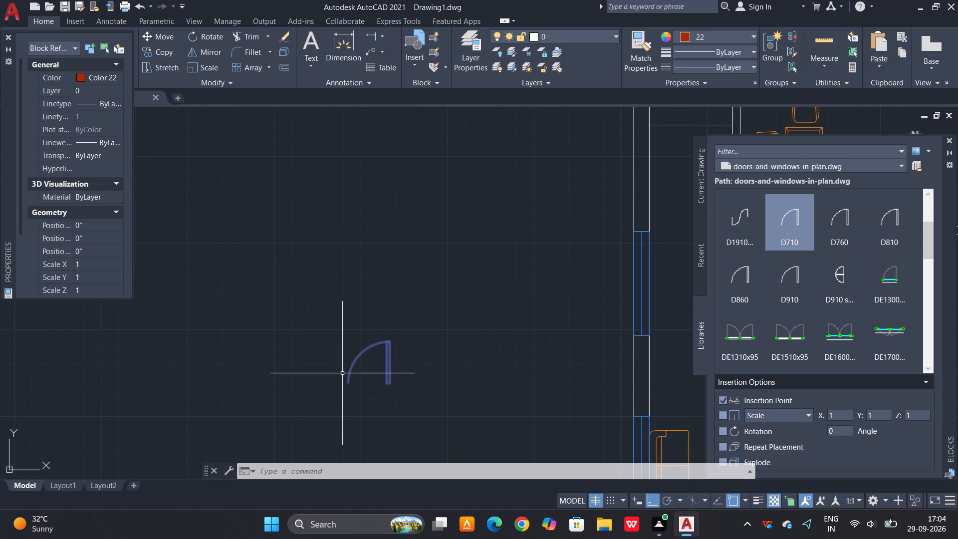
key(m)
key(space)
scroll(392, 375, up, 3)
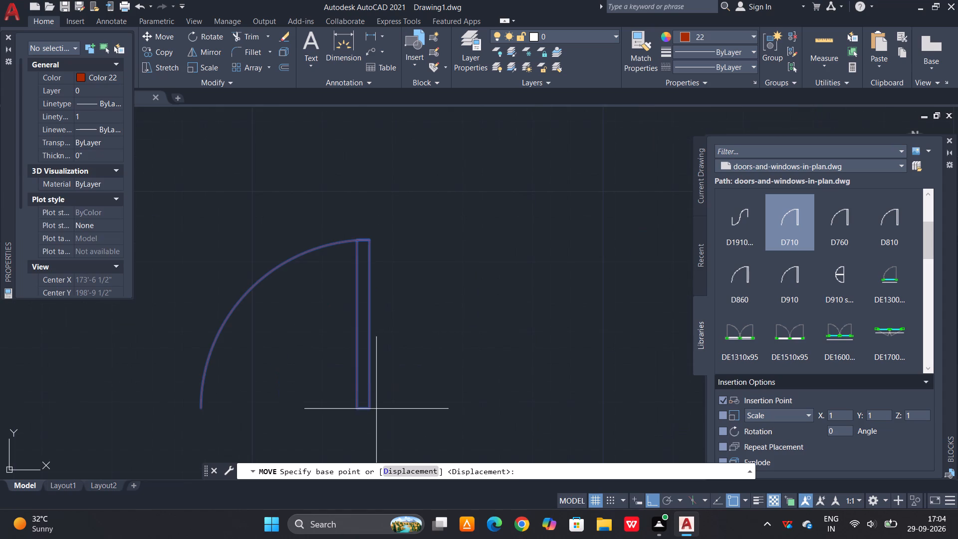
scroll(376, 409, up, 1)
click(363, 411)
scroll(328, 403, down, 2)
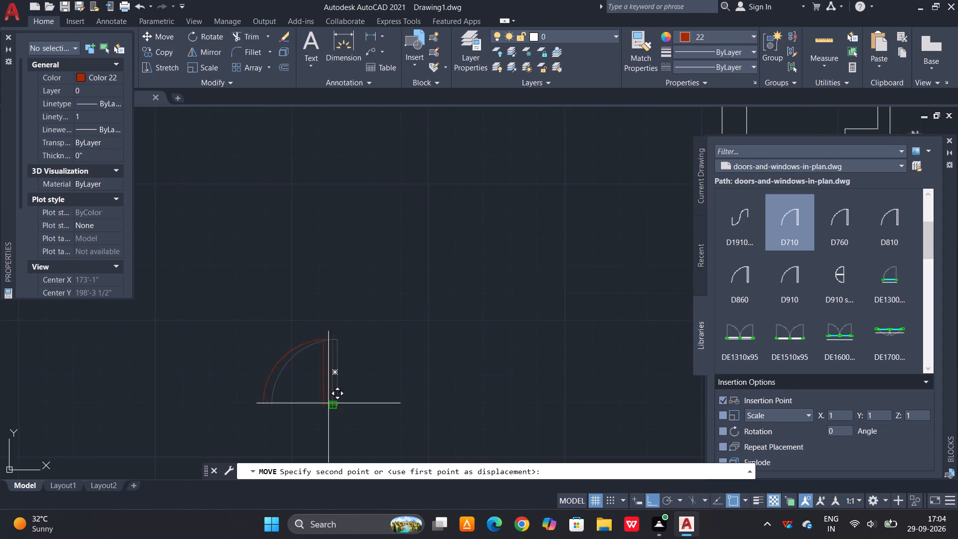
scroll(328, 403, down, 4)
scroll(505, 307, up, 3)
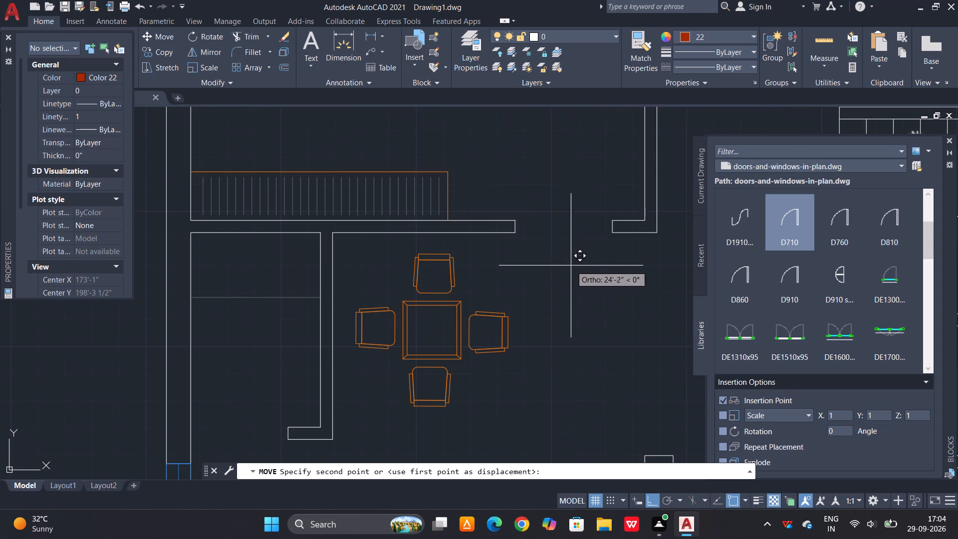
click(614, 230)
Scale the door block by 1.5 from the lower corner of its leaf to span the wall opening.
click(627, 147)
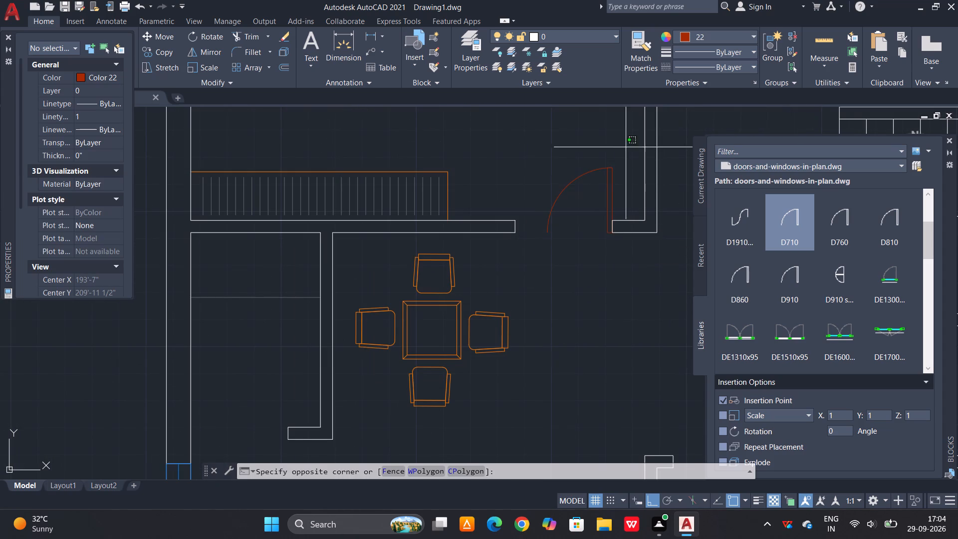
click(580, 184)
text(sc)
key(space)
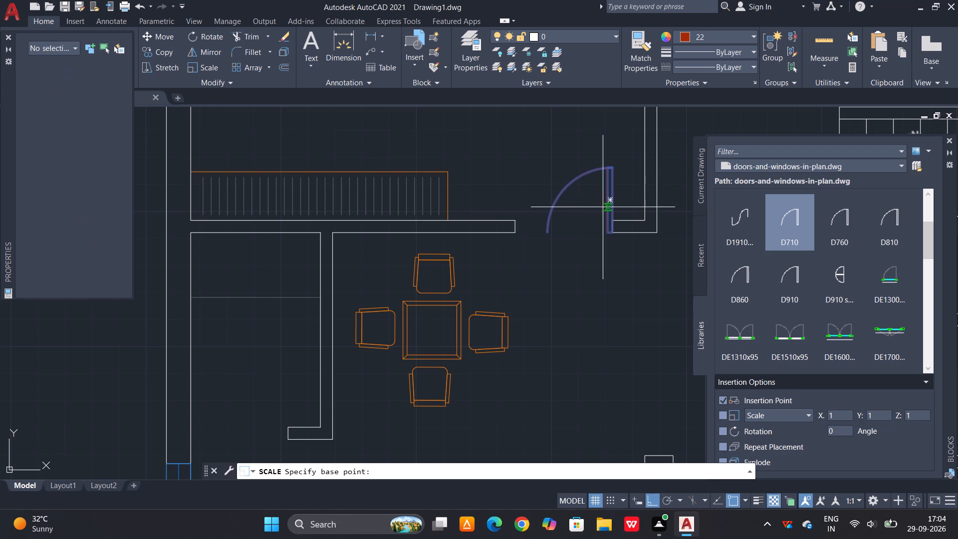
scroll(627, 253, up, 2)
click(585, 199)
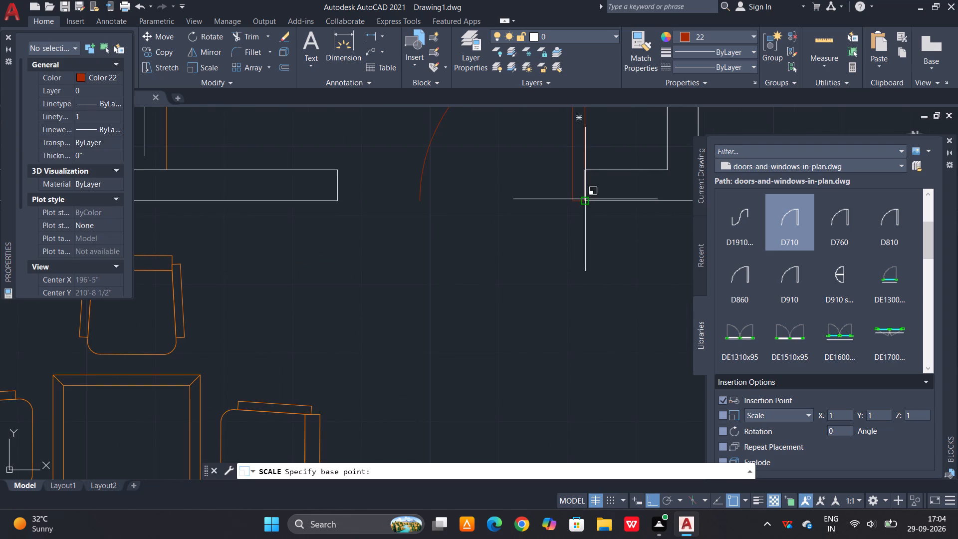
click(461, 225)
Copy the fitted door about 6' straight down into the space beside the dining table.
scroll(453, 241, down, 3)
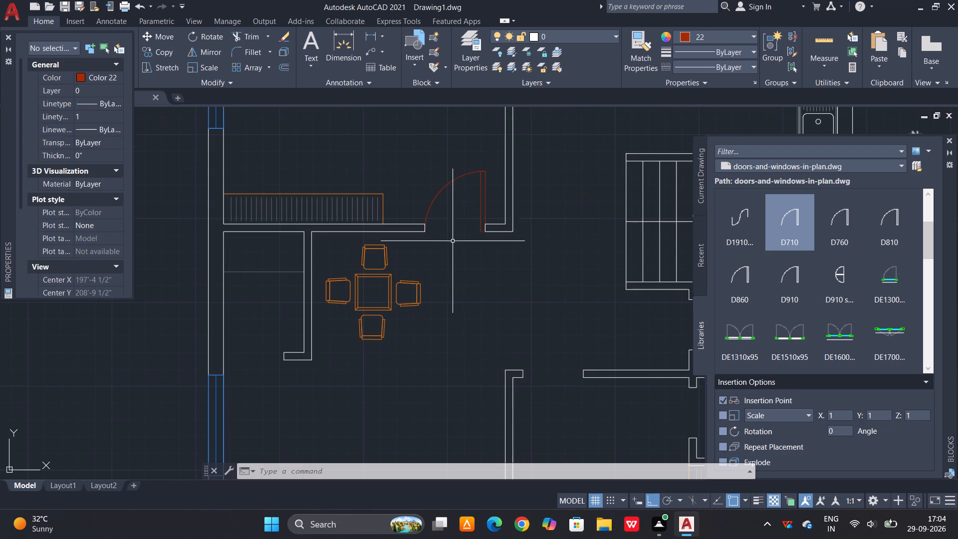
click(486, 165)
click(459, 183)
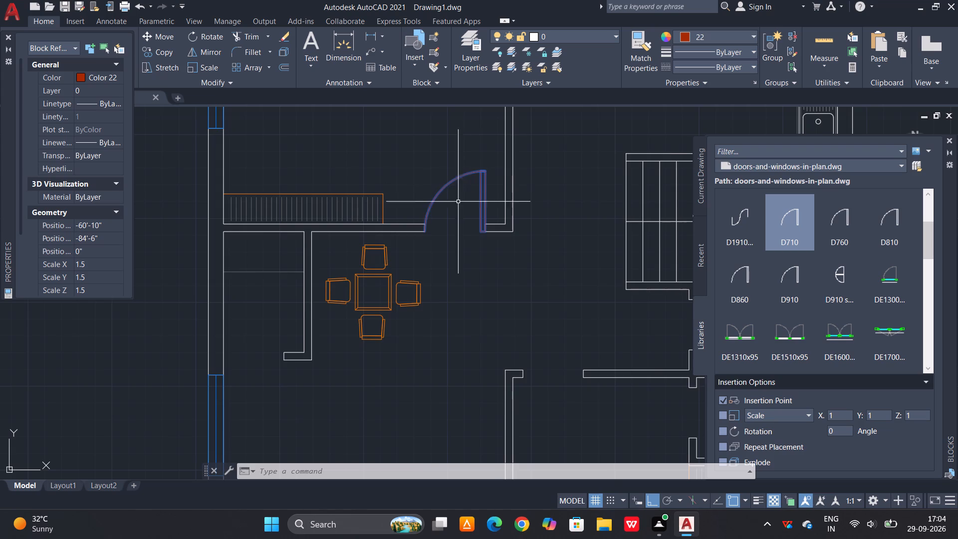
scroll(430, 270, down, 1)
text(co)
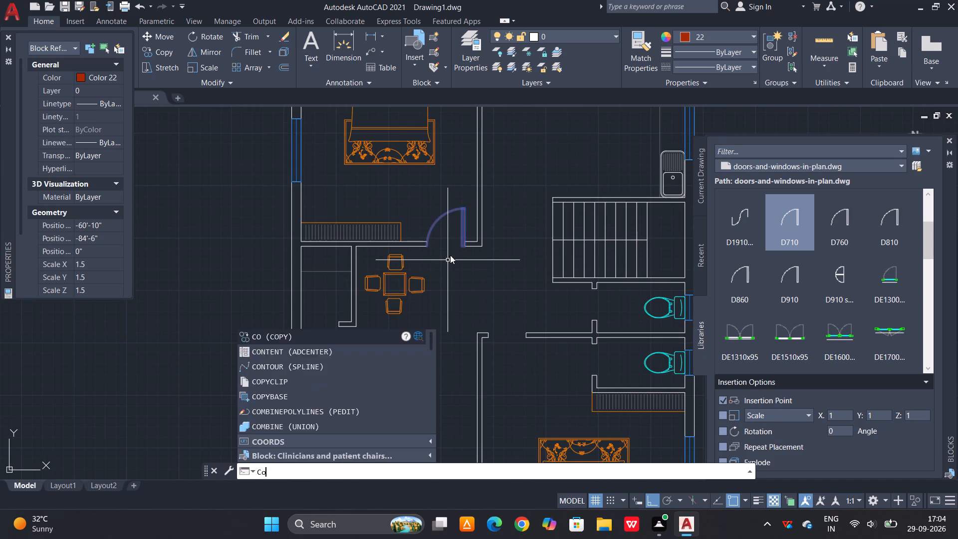
key(space)
click(458, 215)
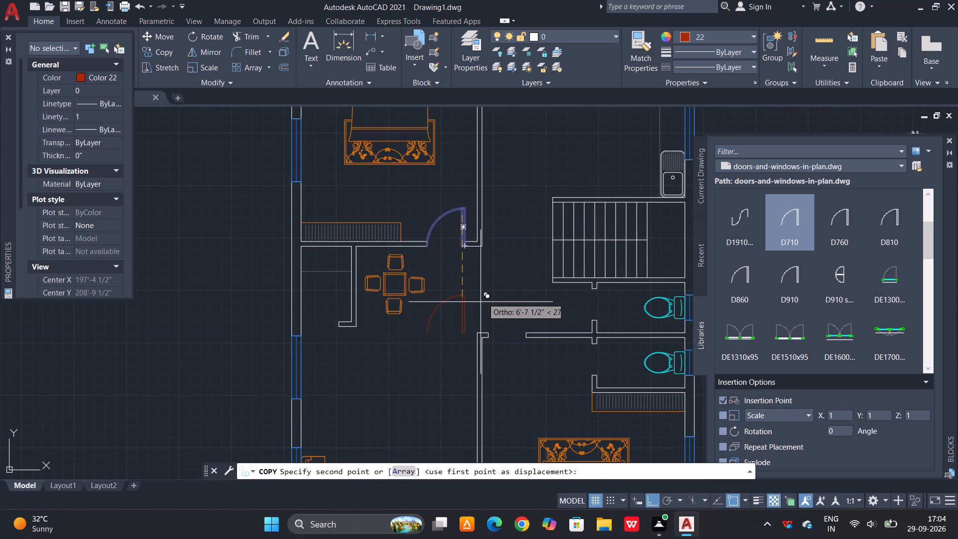
click(482, 290)
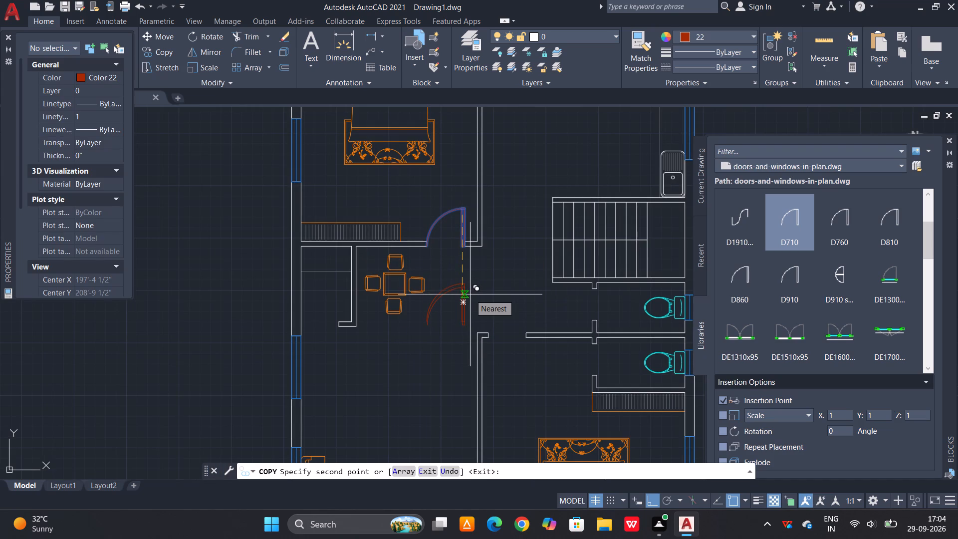
key(Escape)
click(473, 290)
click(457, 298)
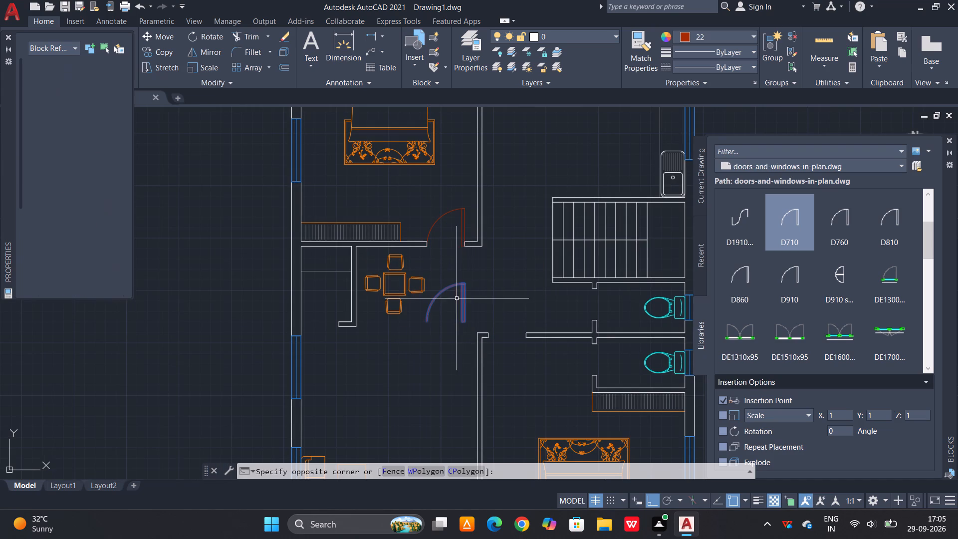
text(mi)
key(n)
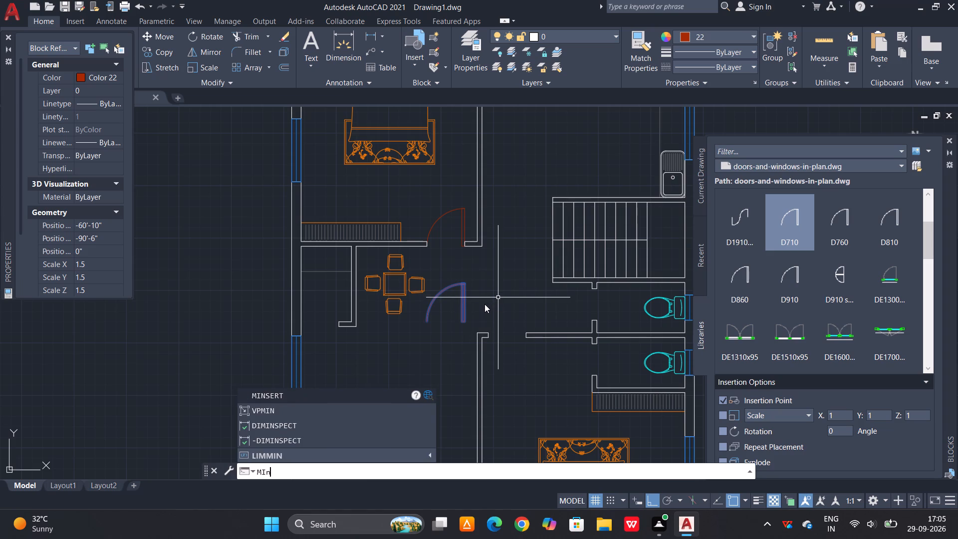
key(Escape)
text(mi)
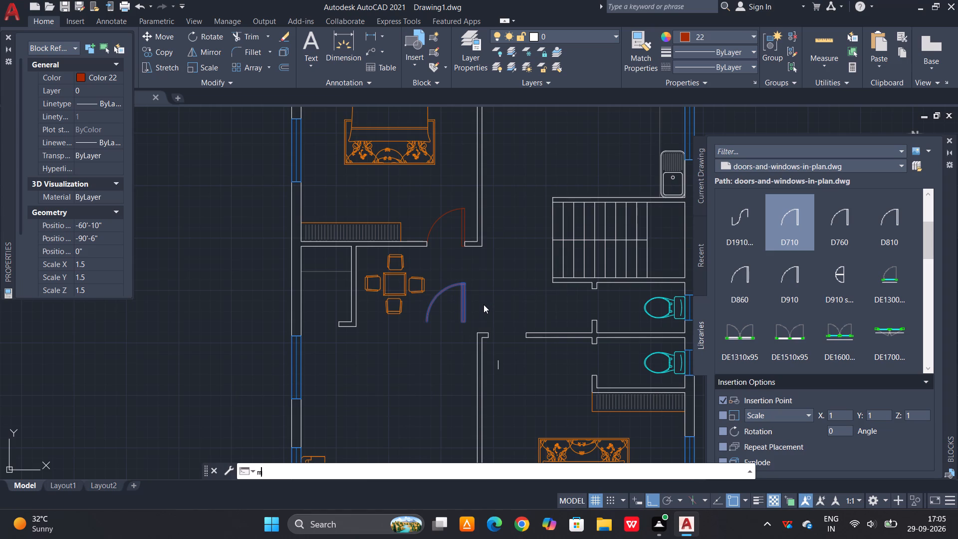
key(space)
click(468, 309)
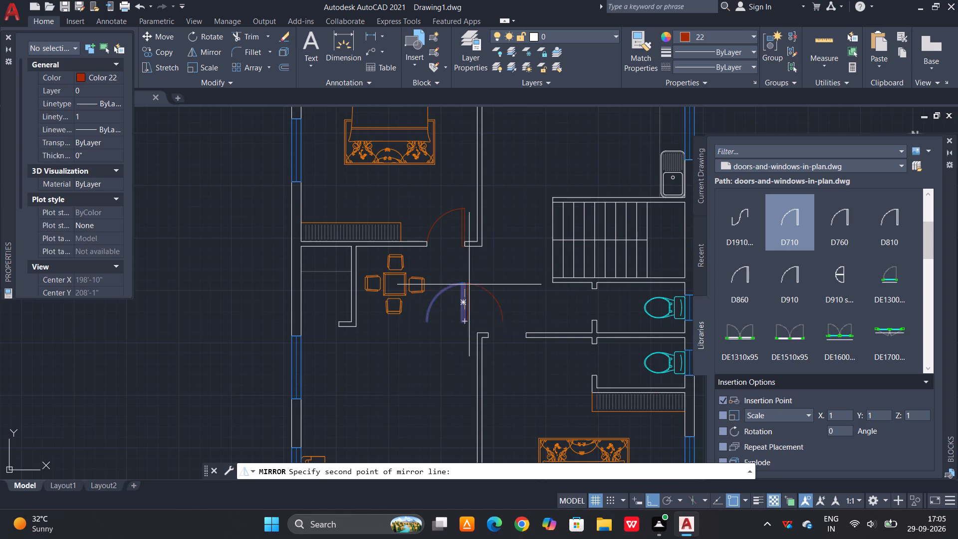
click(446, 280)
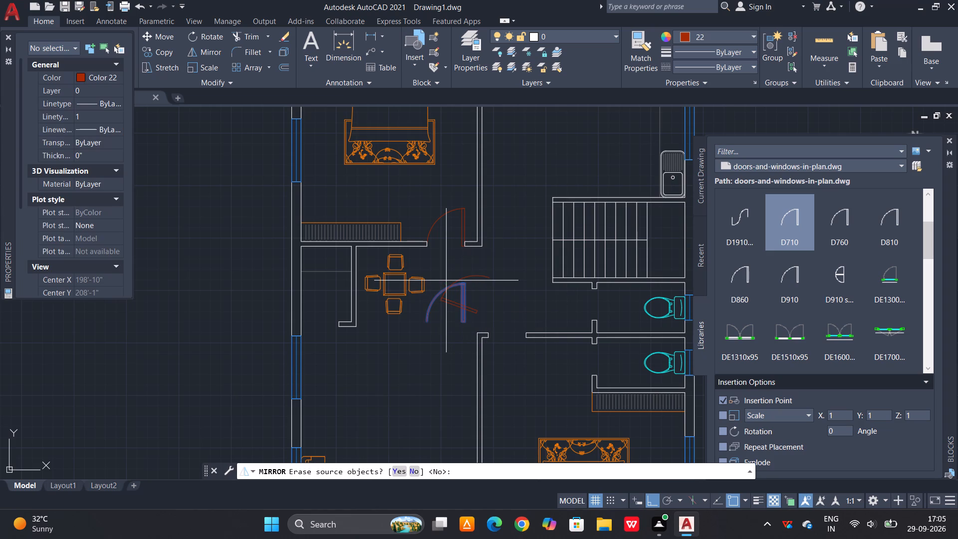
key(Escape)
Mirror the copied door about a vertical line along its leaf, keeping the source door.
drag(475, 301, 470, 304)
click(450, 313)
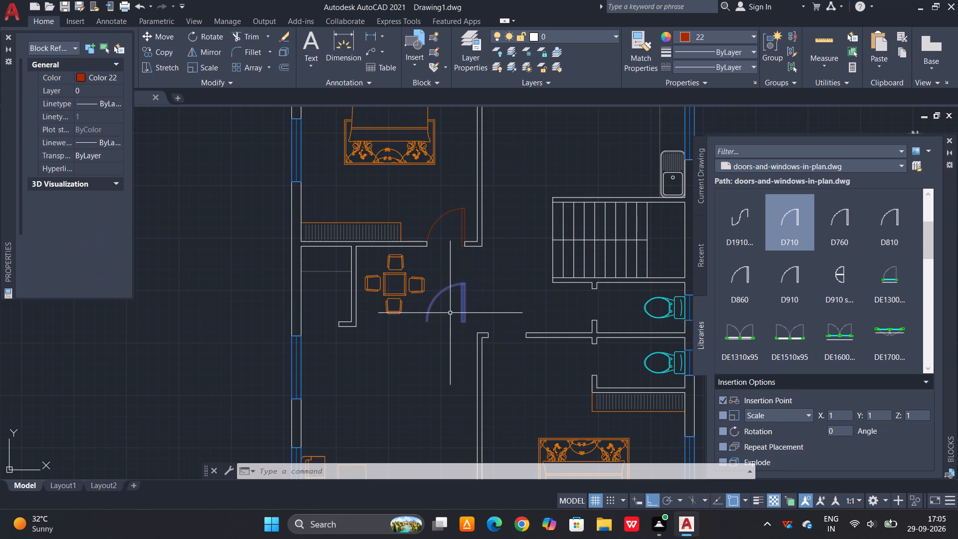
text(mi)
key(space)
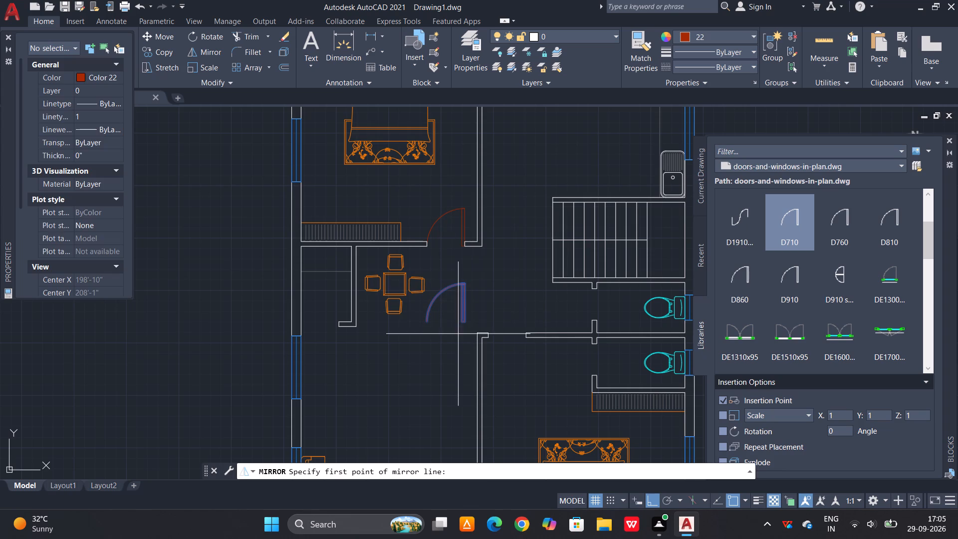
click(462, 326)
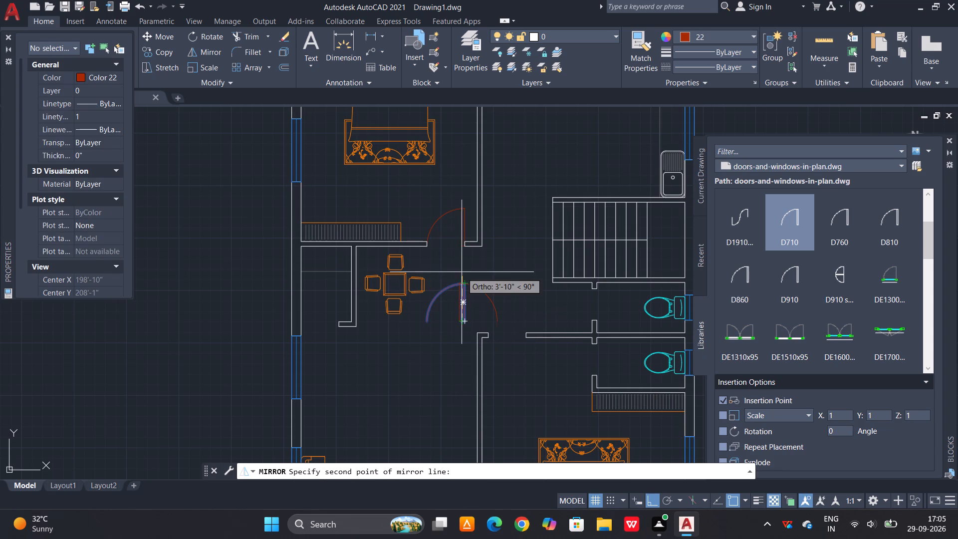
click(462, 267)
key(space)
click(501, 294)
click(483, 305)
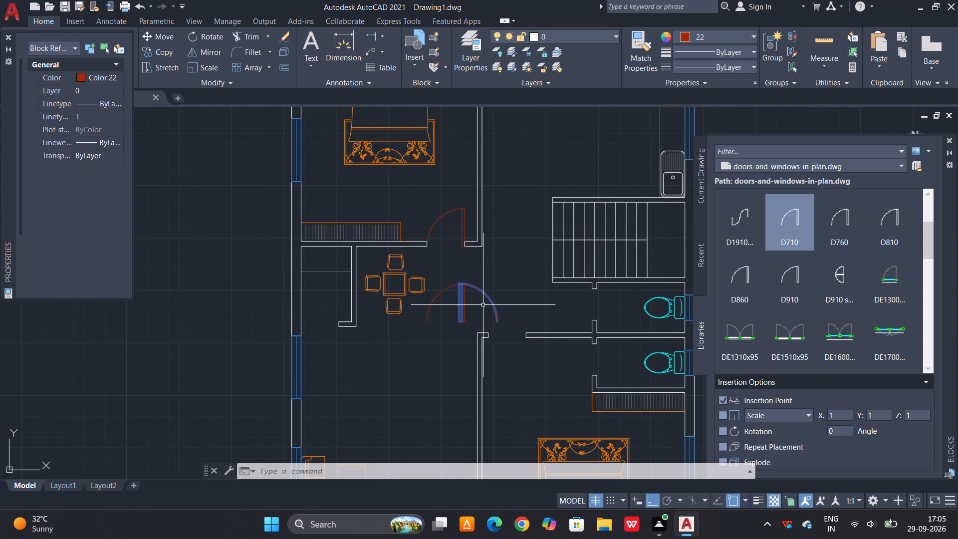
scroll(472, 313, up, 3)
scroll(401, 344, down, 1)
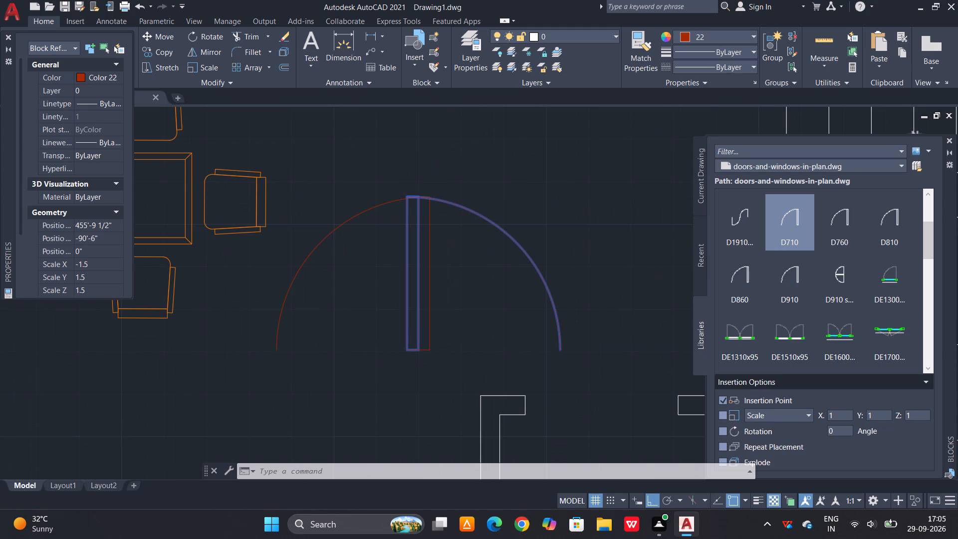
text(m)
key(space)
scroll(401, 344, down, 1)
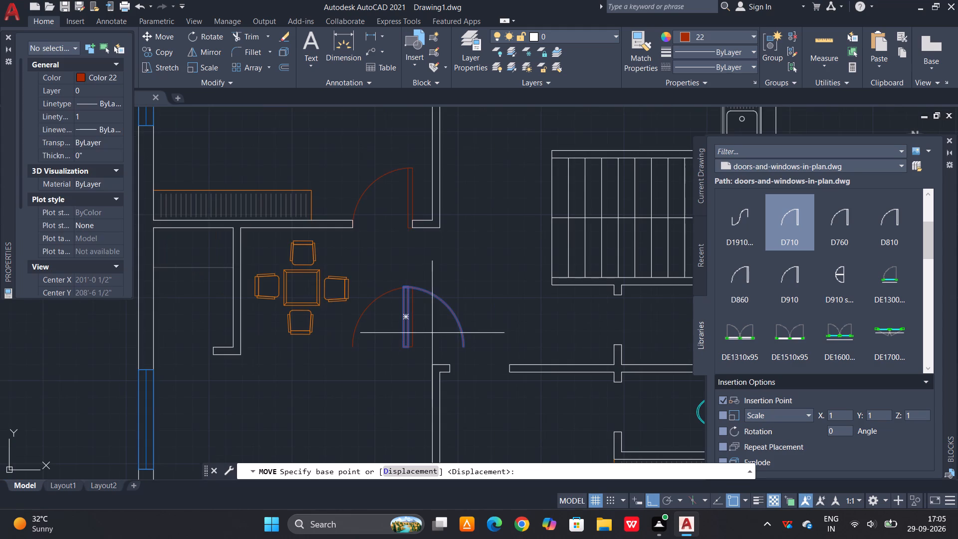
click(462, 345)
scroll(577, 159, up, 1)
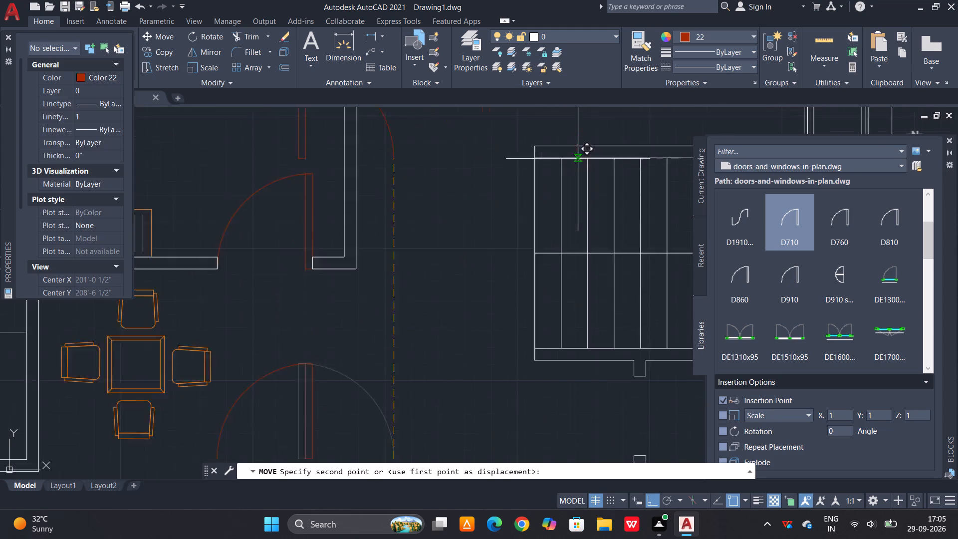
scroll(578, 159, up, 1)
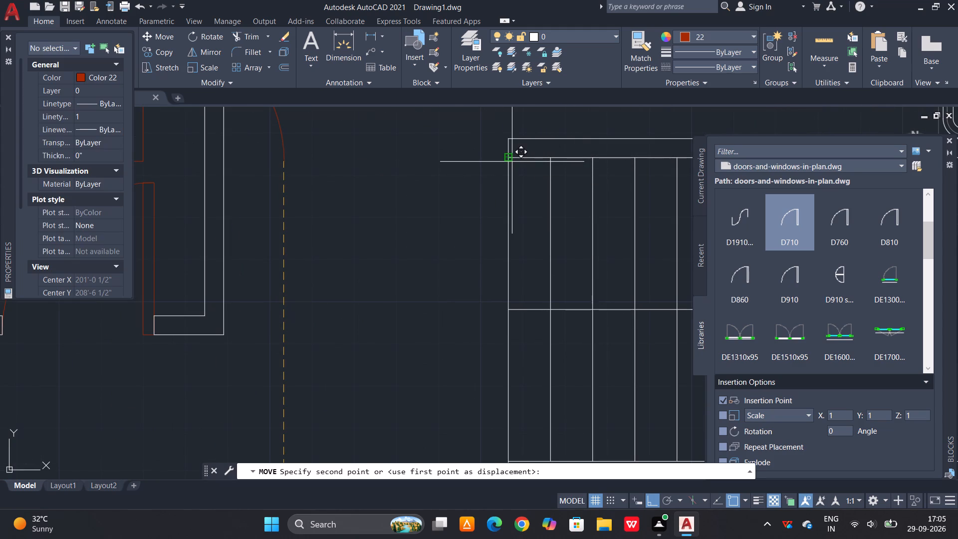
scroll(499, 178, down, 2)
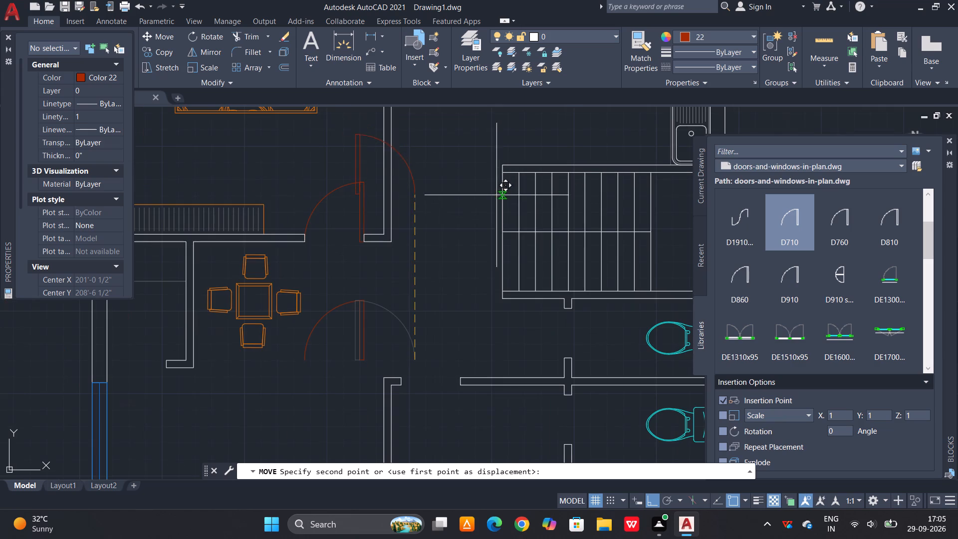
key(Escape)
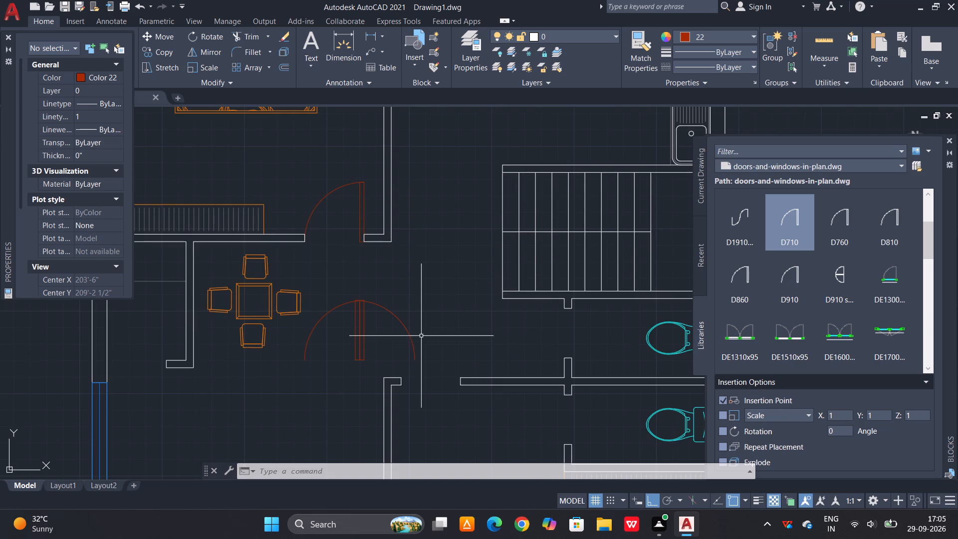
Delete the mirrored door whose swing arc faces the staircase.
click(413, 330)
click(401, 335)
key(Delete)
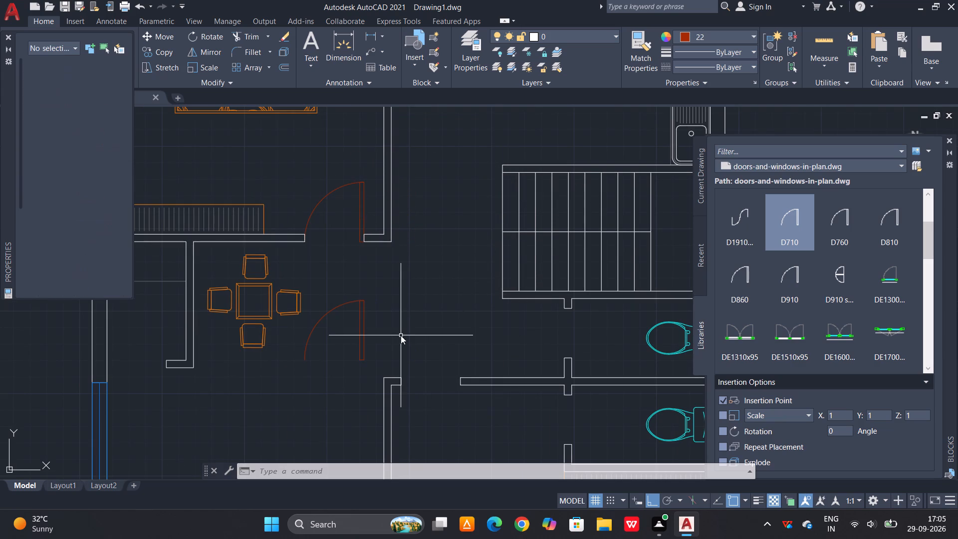
Mirror the copied door about a horizontal line just below it, keeping the source door.
click(396, 301)
click(350, 335)
key(m)
key(i)
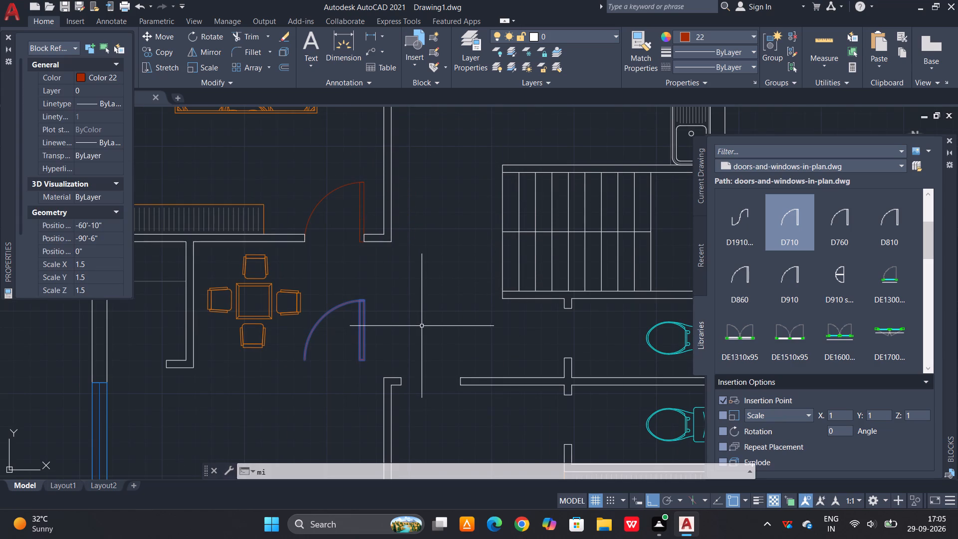
key(space)
click(358, 367)
click(292, 395)
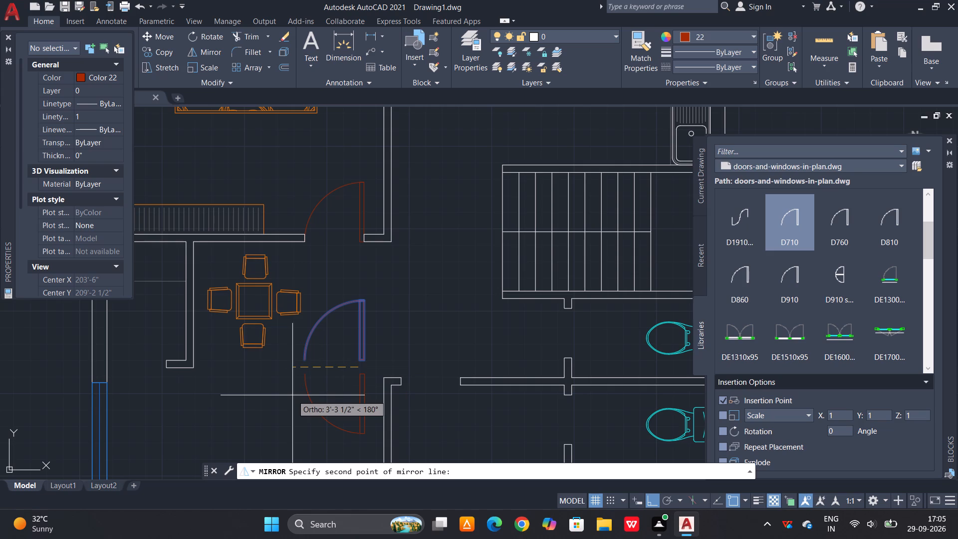
key(space)
Mirror the lower door copy near the dining table about a vertical line through its swing, keeping the source door.
scroll(369, 375, up, 2)
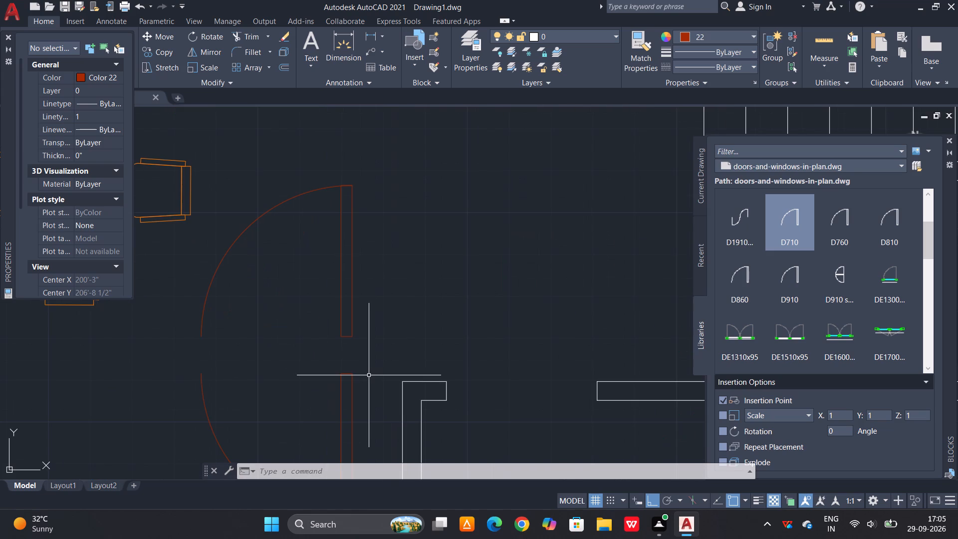
scroll(366, 374, down, 1)
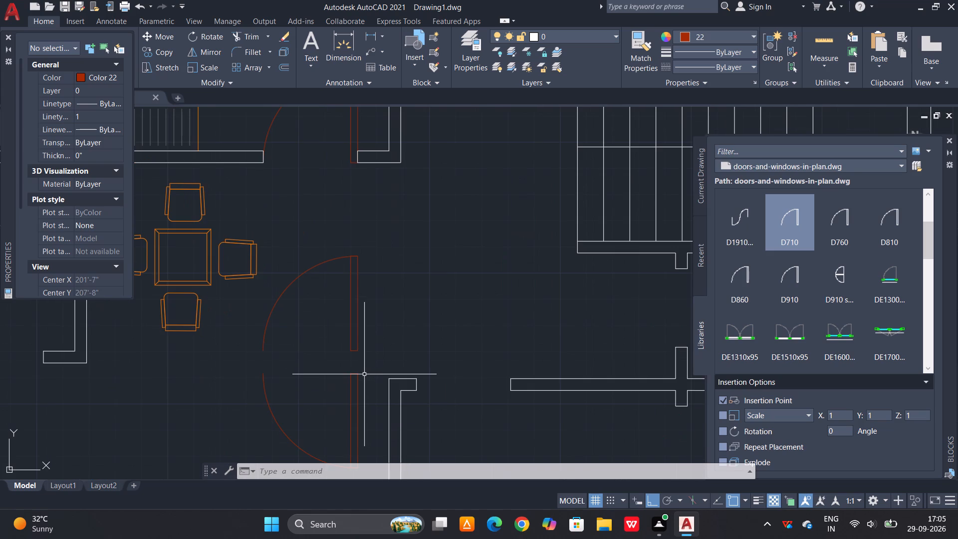
click(362, 372)
click(328, 387)
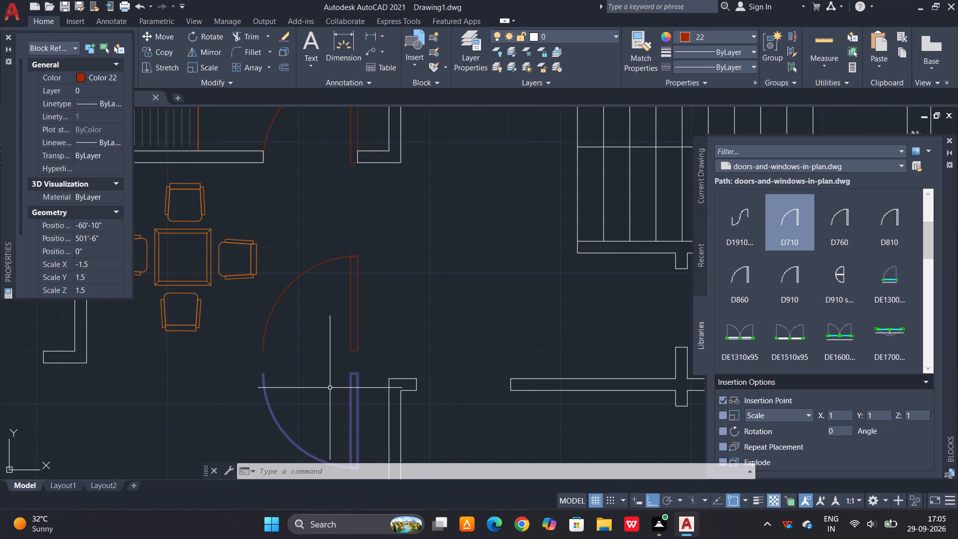
text(mi)
key(space)
click(330, 387)
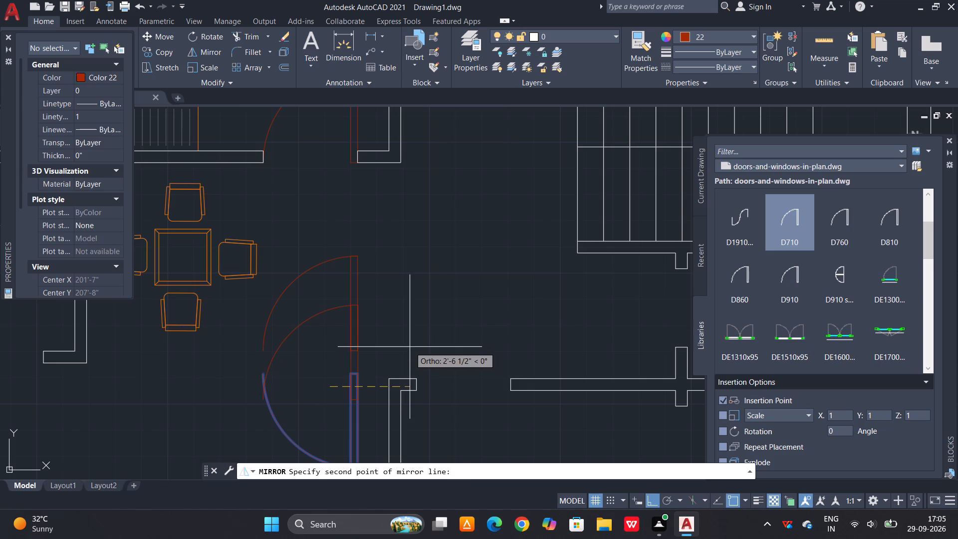
click(339, 279)
key(space)
Move the new mirrored door by its leaf corner onto the wall end at the lower bedroom's opening.
click(301, 376)
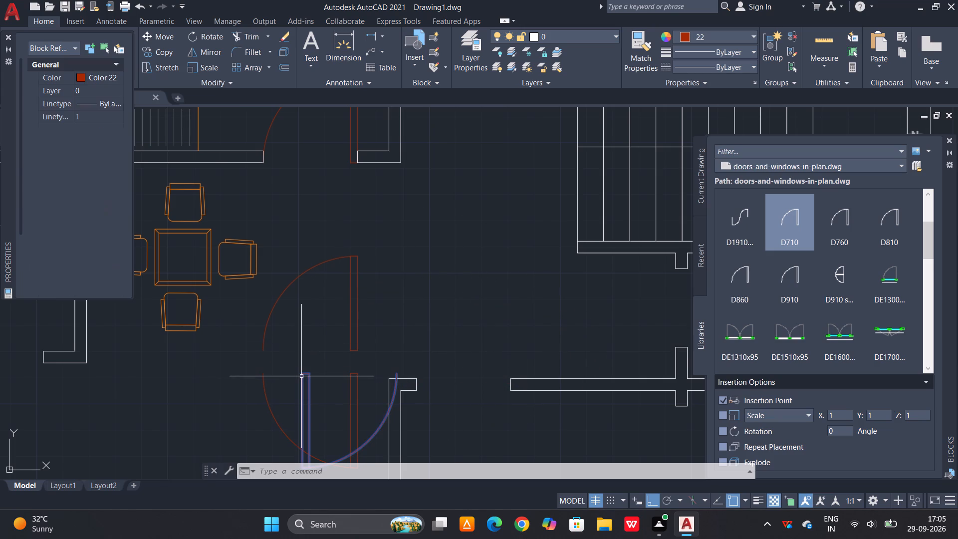
text(m)
key(space)
scroll(300, 374, up, 2)
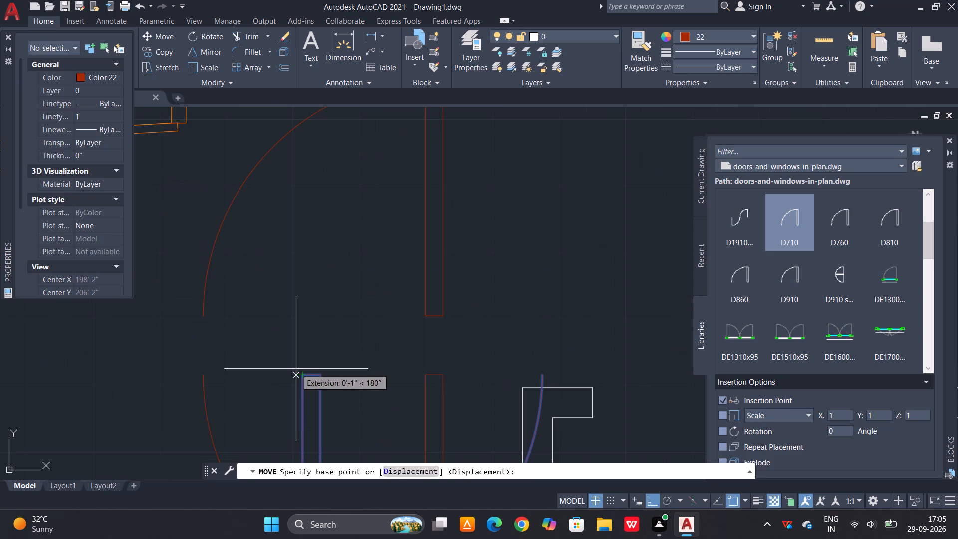
click(299, 372)
scroll(300, 333, down, 3)
scroll(401, 355, up, 2)
click(334, 338)
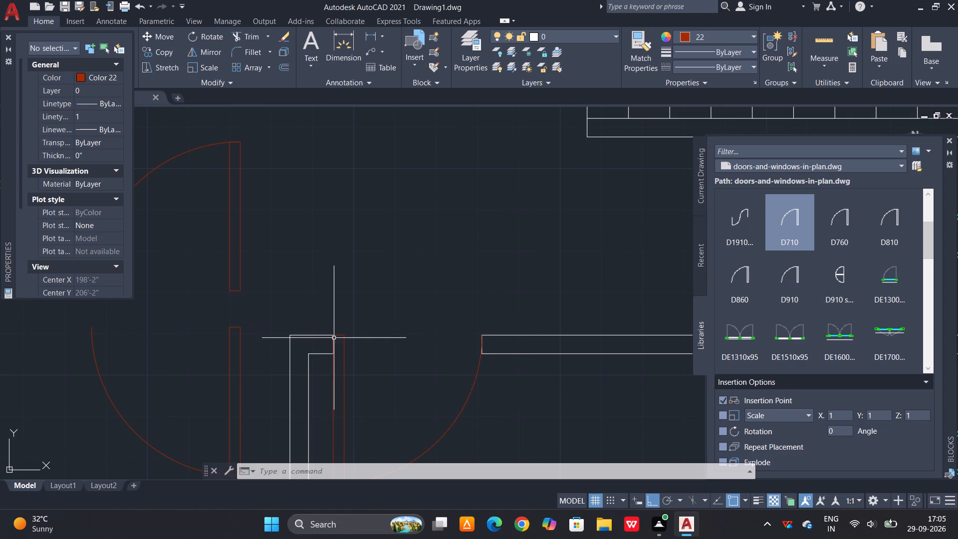
scroll(339, 322, down, 3)
key(Escape)
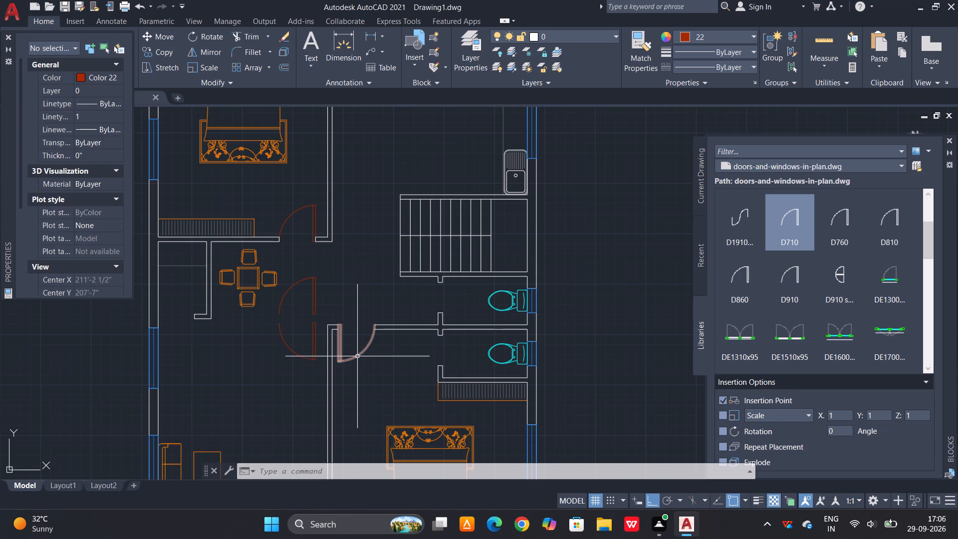
Rotate the remaining lower door copy by 90° so its leaf lies horizontally above the swing arc.
click(307, 359)
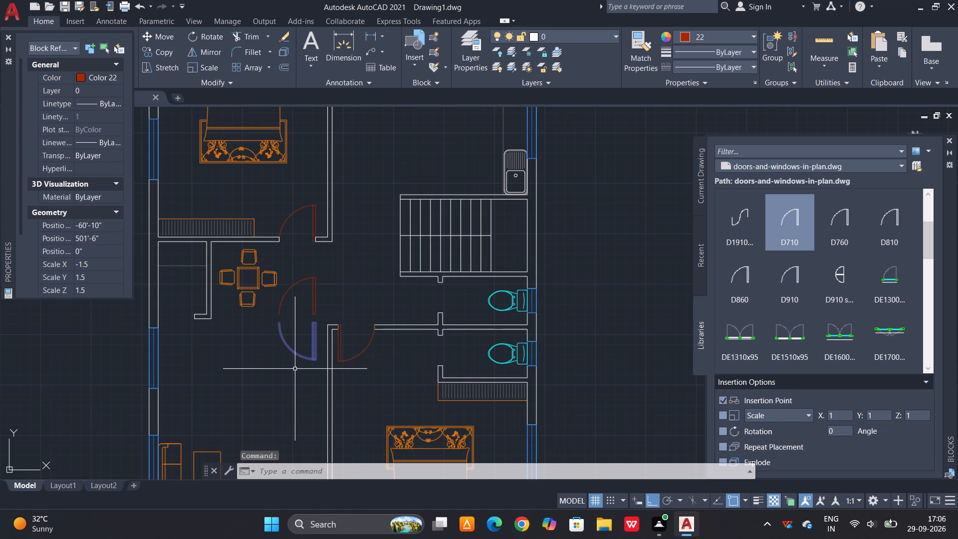
text(ro)
key(space)
click(301, 355)
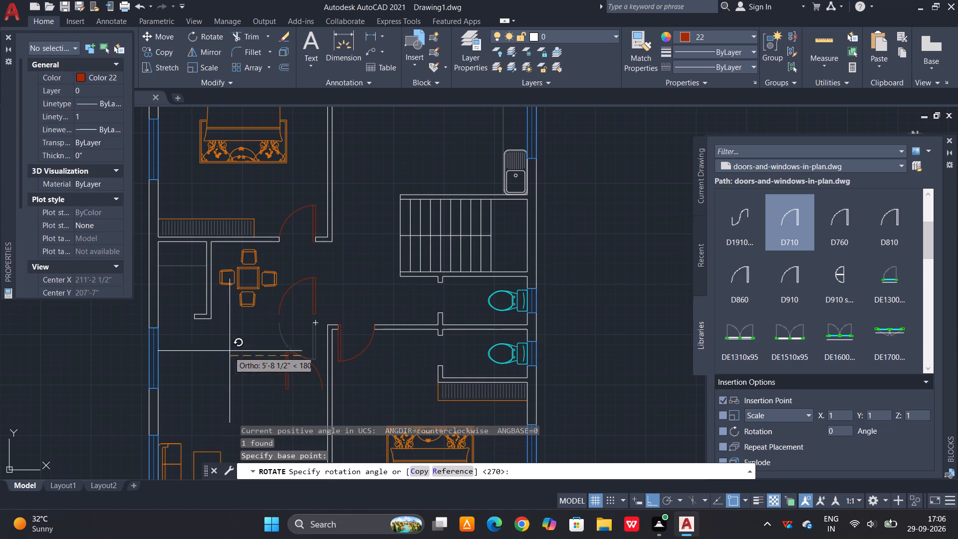
click(356, 294)
Move the rotated door by its leaf's outer corner onto the upper wall stub at the lower toilet's opening.
scroll(305, 333, up, 2)
drag(307, 330, 295, 342)
click(254, 368)
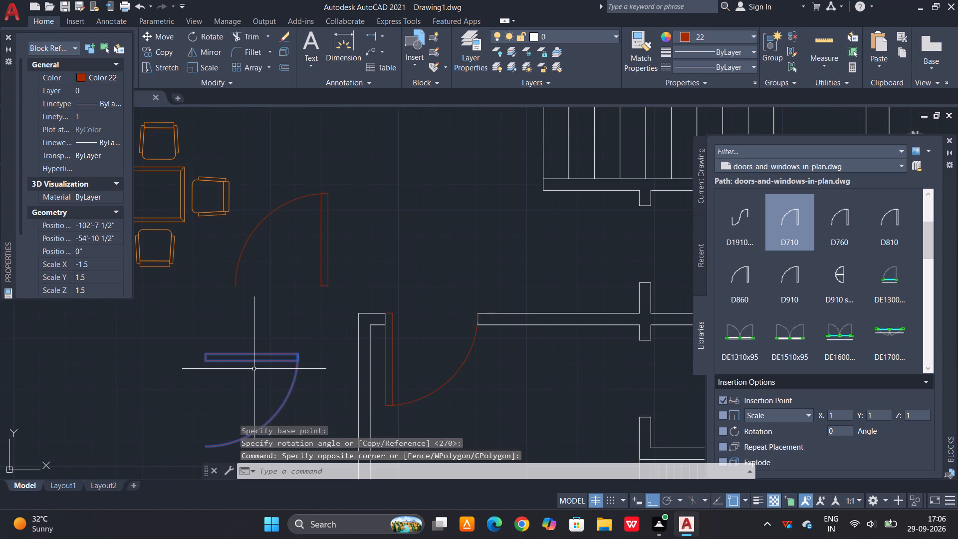
key(m)
key(space)
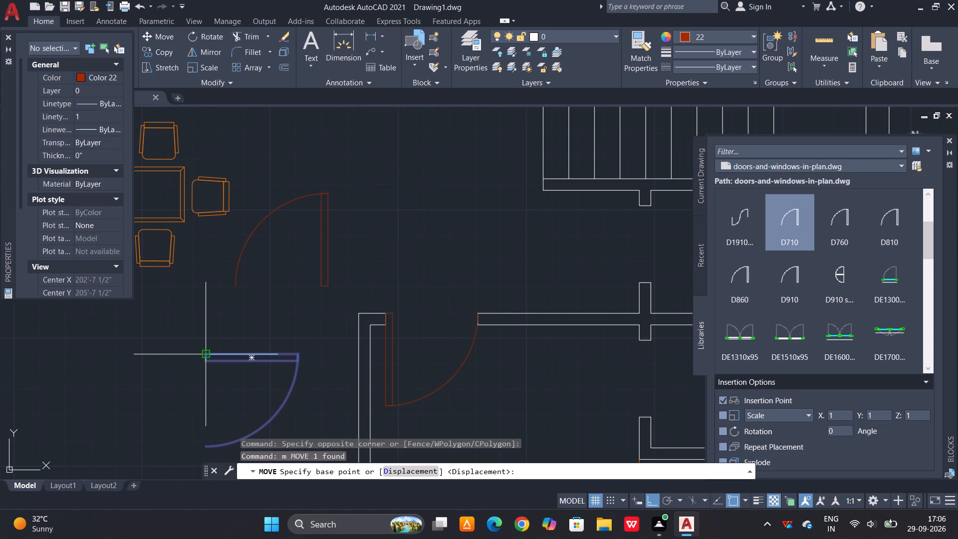
click(208, 355)
scroll(206, 349, down, 2)
scroll(463, 340, up, 2)
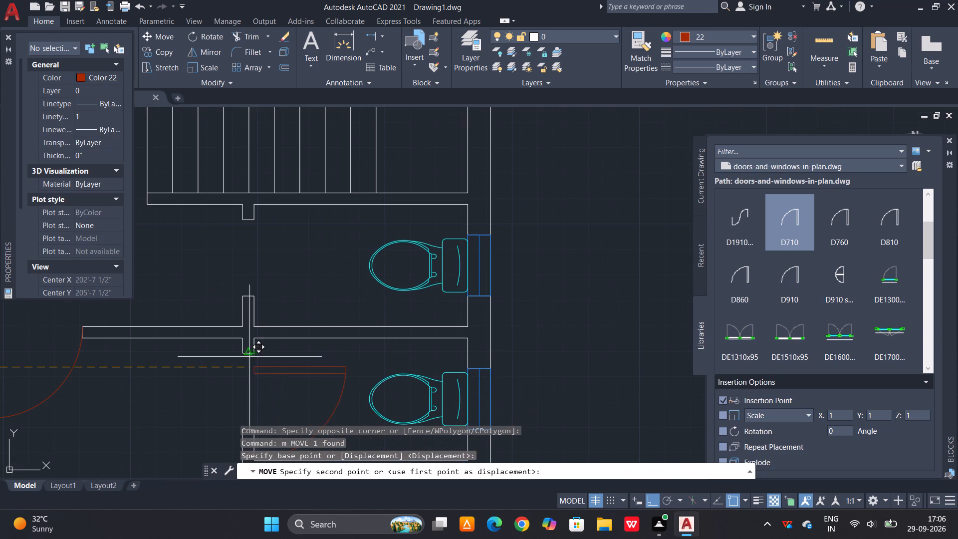
scroll(248, 357, up, 2)
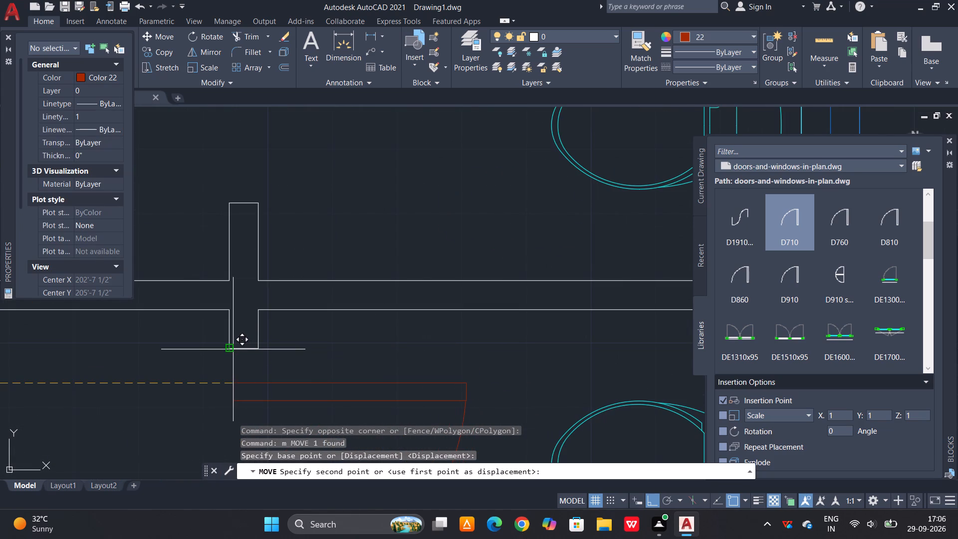
click(230, 348)
Scale the lower toilet's door down about its hinge corner until its swing arc fits the opening.
scroll(317, 276, down, 2)
click(313, 310)
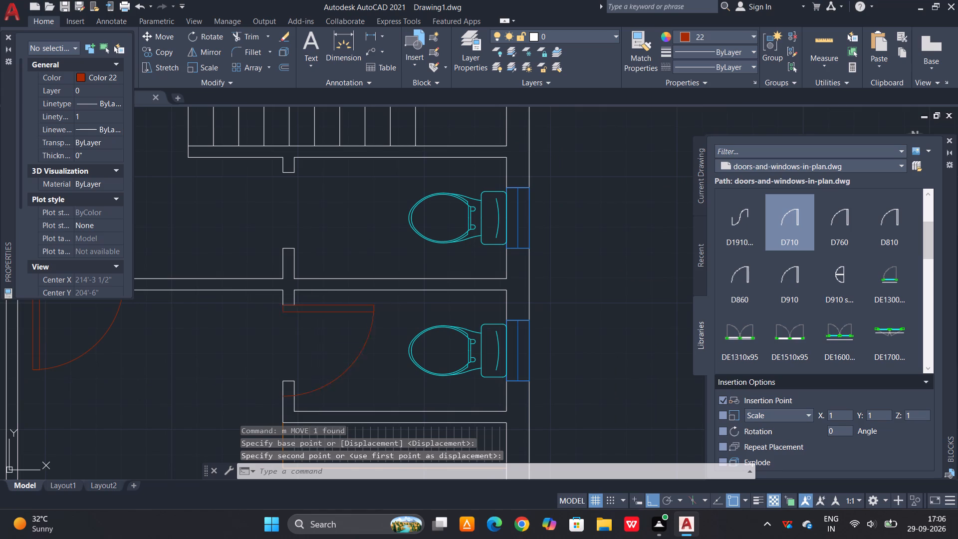
text(sc)
key(space)
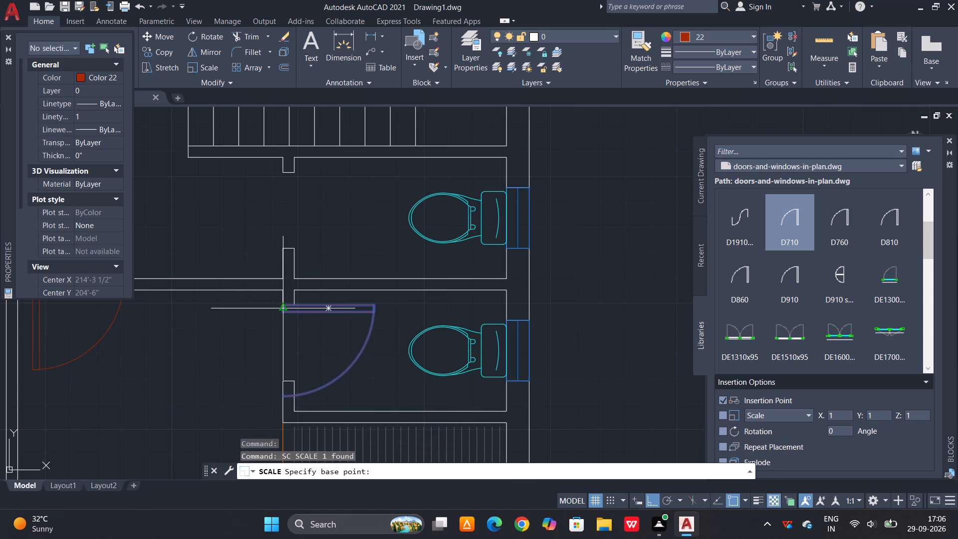
scroll(286, 302, up, 1)
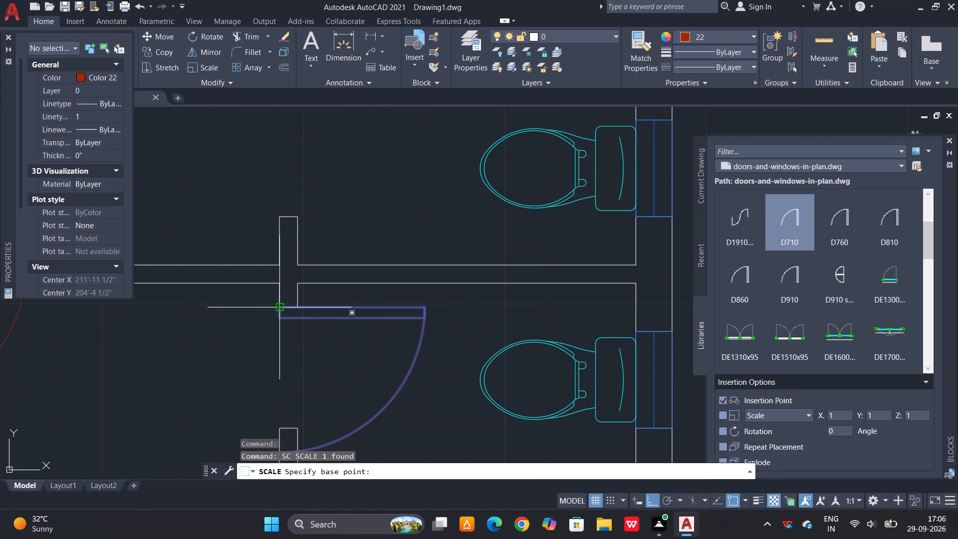
scroll(279, 305, up, 3)
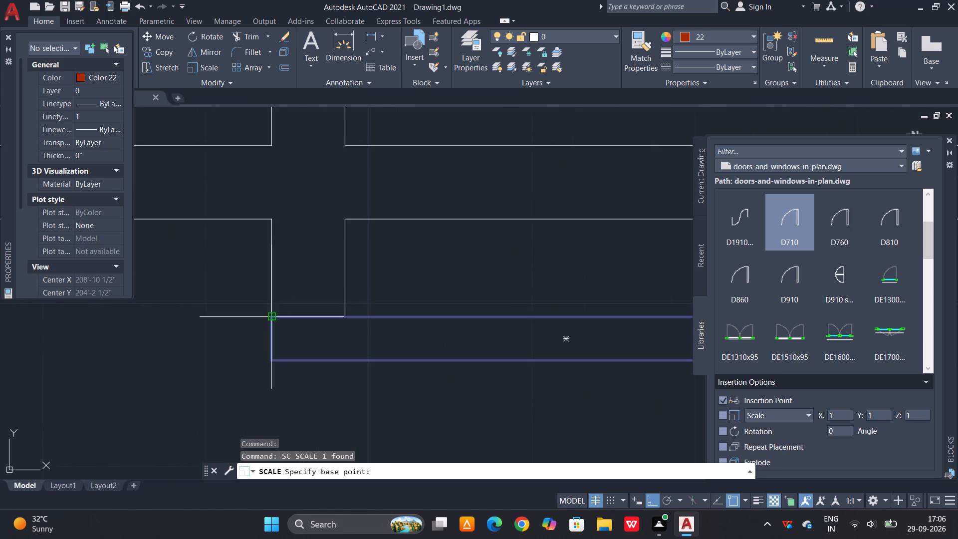
click(270, 317)
scroll(280, 283, down, 4)
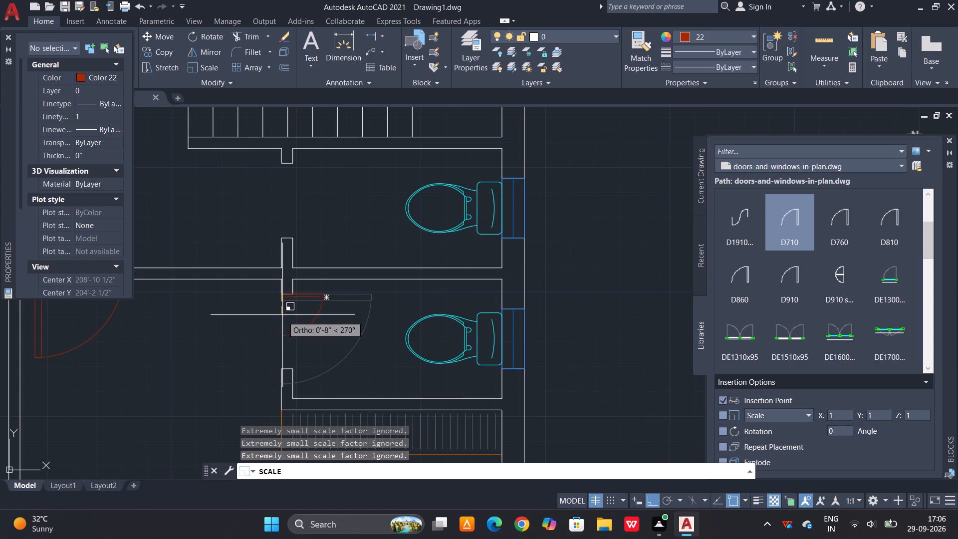
scroll(282, 331, up, 2)
scroll(281, 327, down, 1)
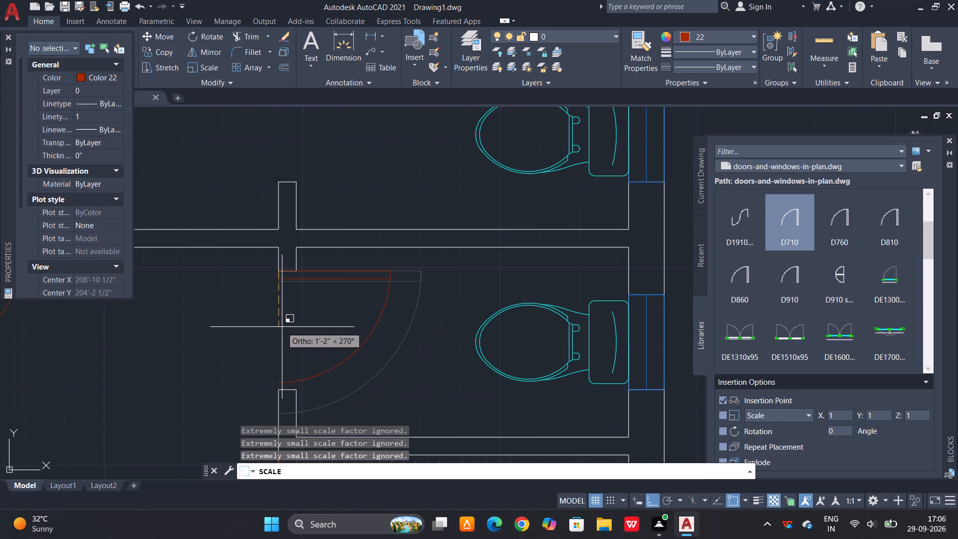
scroll(293, 298, down, 3)
scroll(291, 309, up, 3)
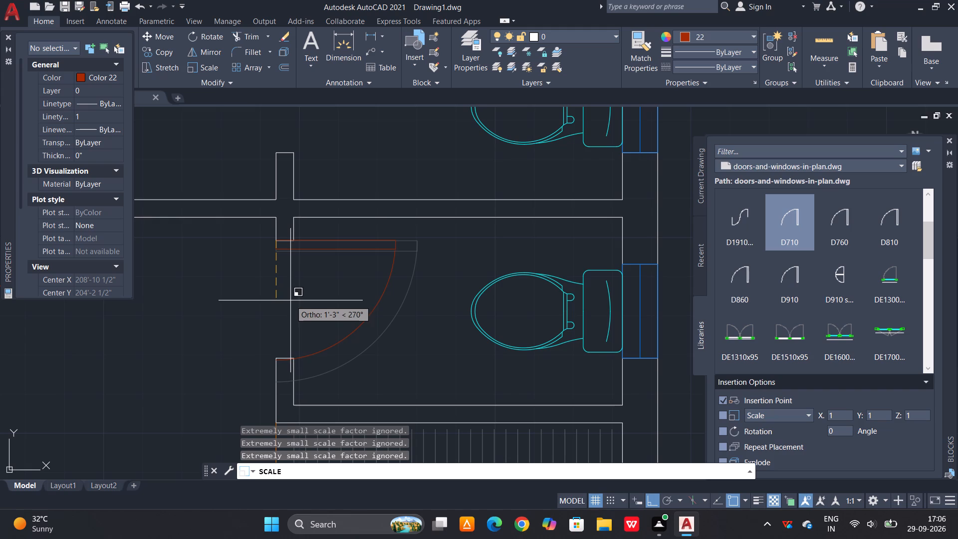
click(289, 300)
scroll(273, 318, up, 3)
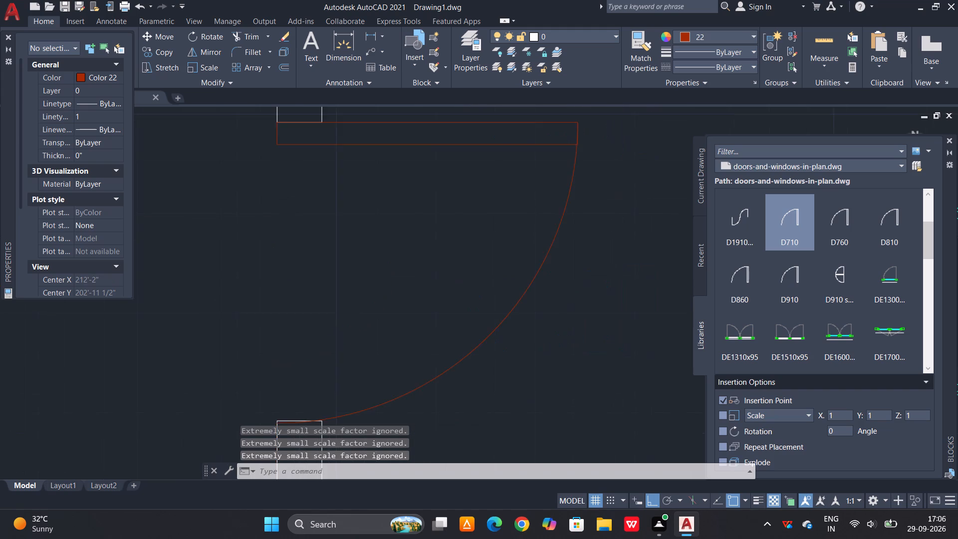
scroll(511, 362, down, 2)
Copy the scaled toilet door from its hinge corner to the matching wall corner of the upper toilet's opening.
click(513, 375)
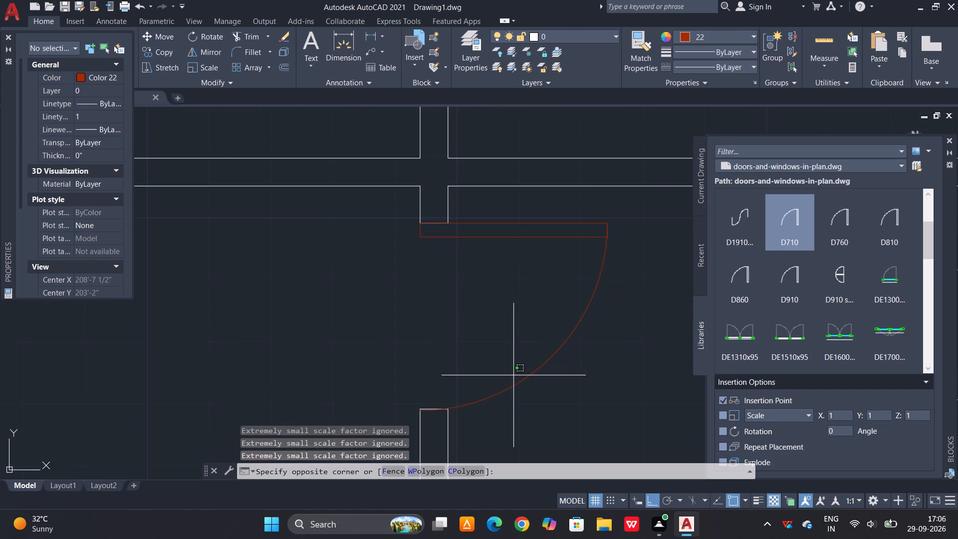
click(494, 405)
text(co)
key(space)
click(421, 221)
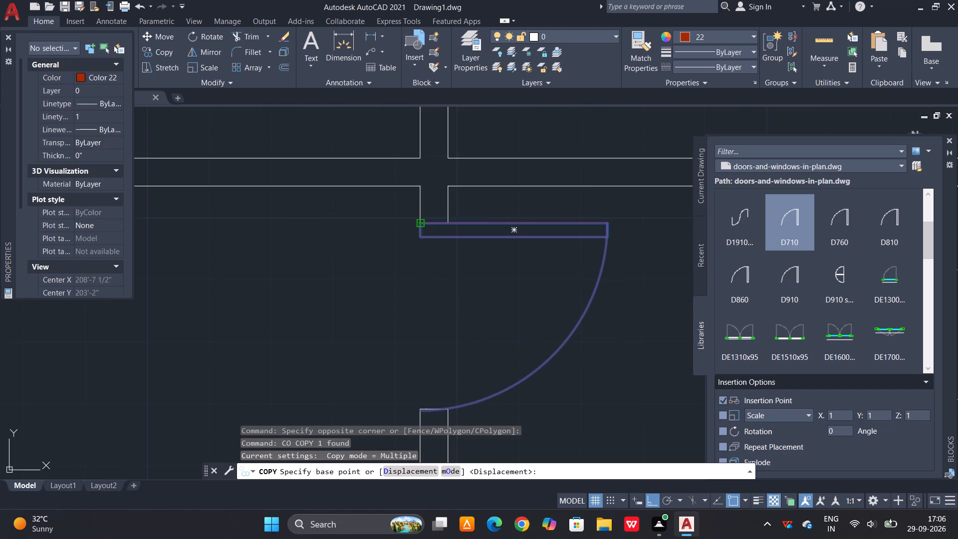
scroll(421, 222, down, 3)
scroll(419, 150, up, 3)
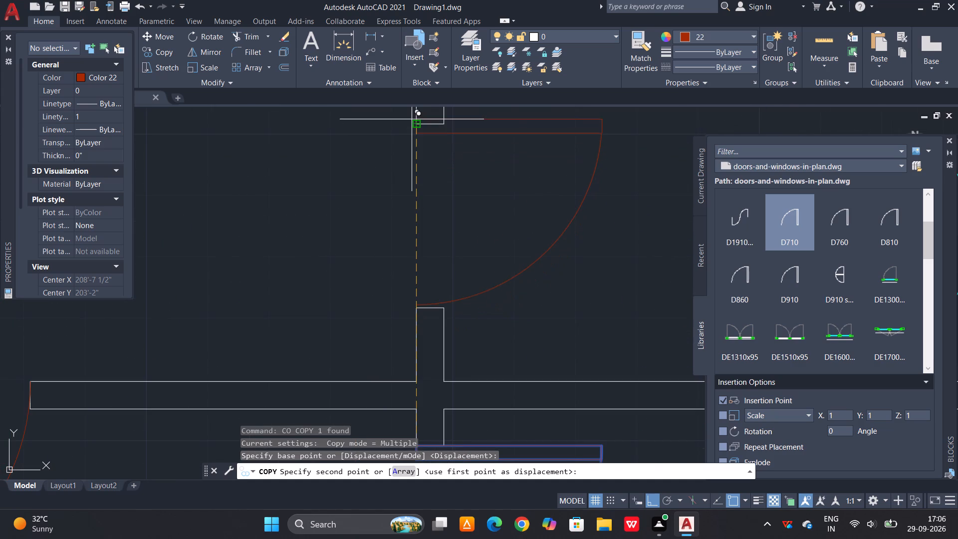
click(417, 124)
scroll(474, 200, down, 2)
key(Escape)
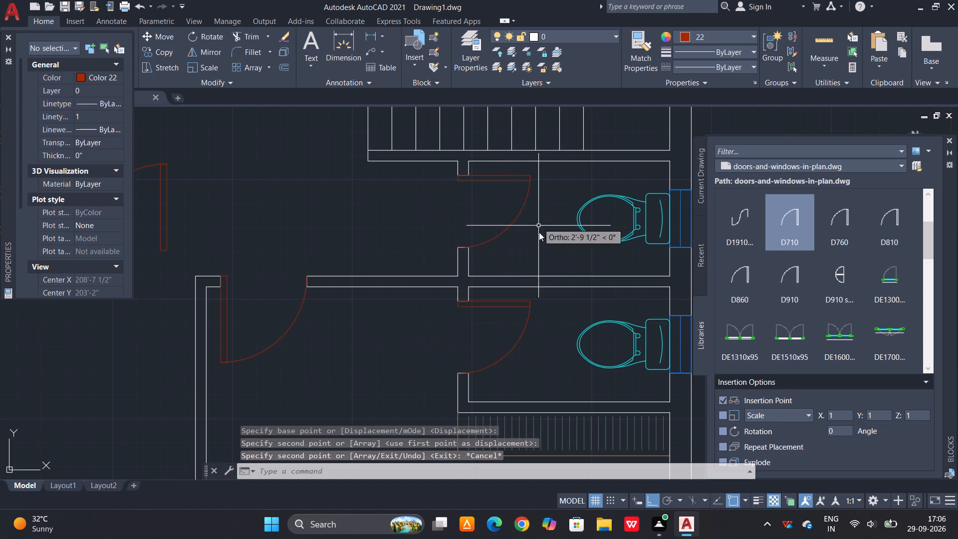
Delete the spare door left in the open space beside the dining table.
scroll(520, 249, down, 2)
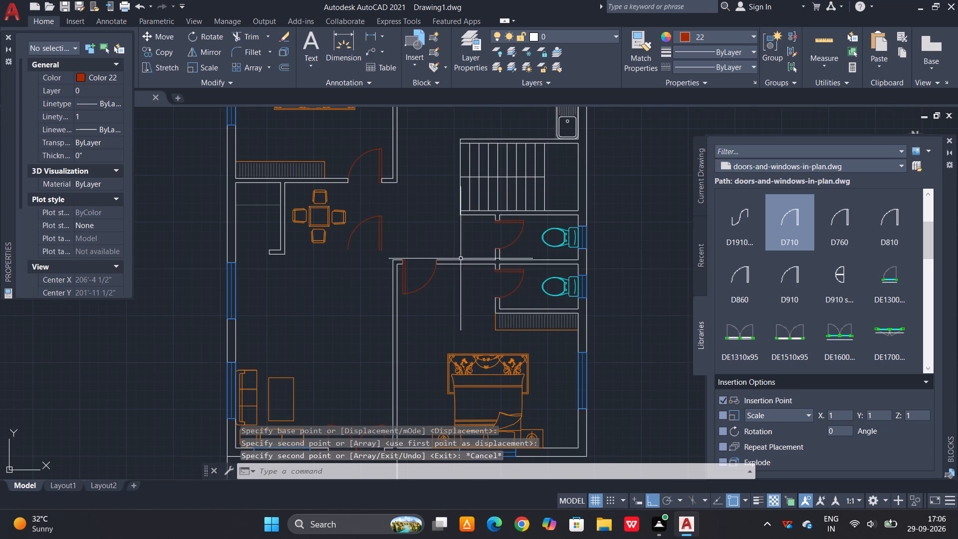
middle_drag(450, 255, 457, 298)
scroll(449, 255, down, 1)
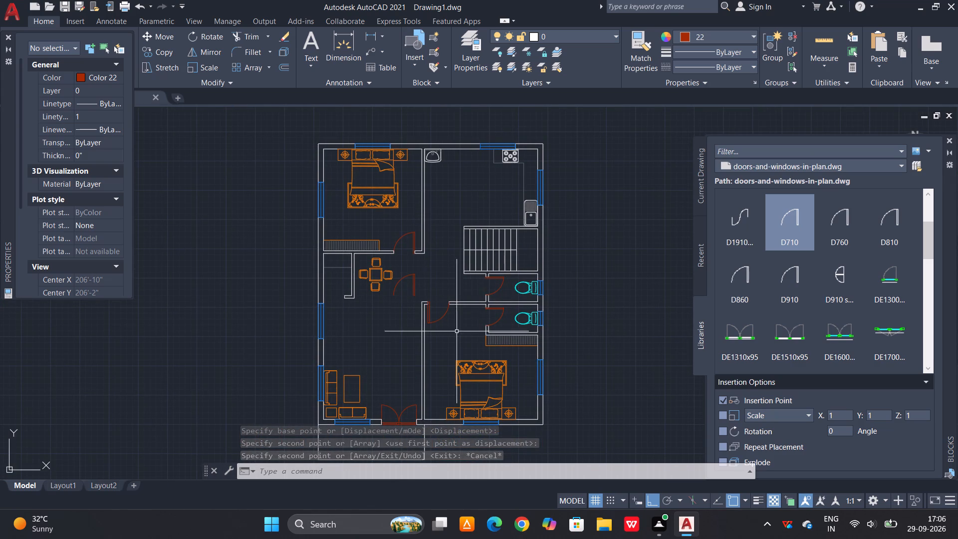
click(413, 281)
key(Delete)
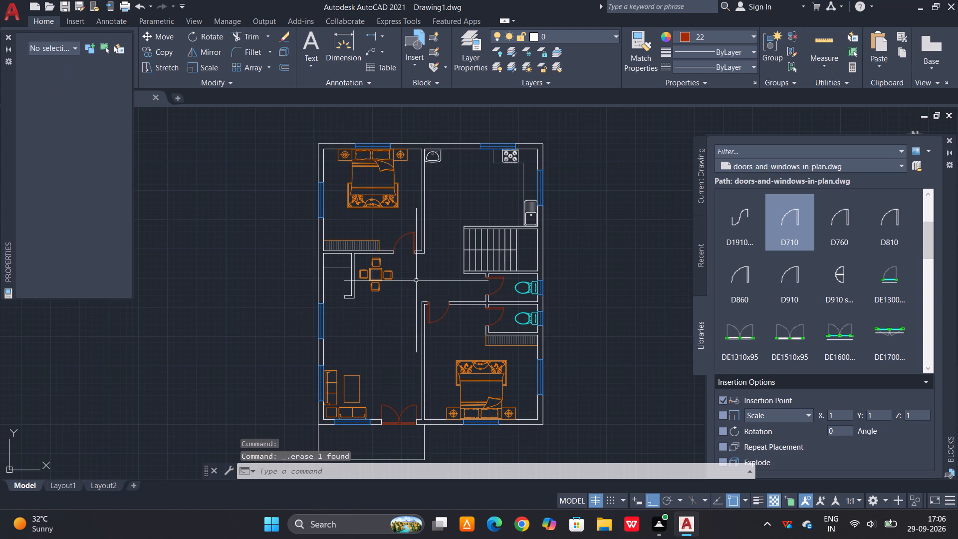
scroll(426, 280, down, 1)
key(Escape)
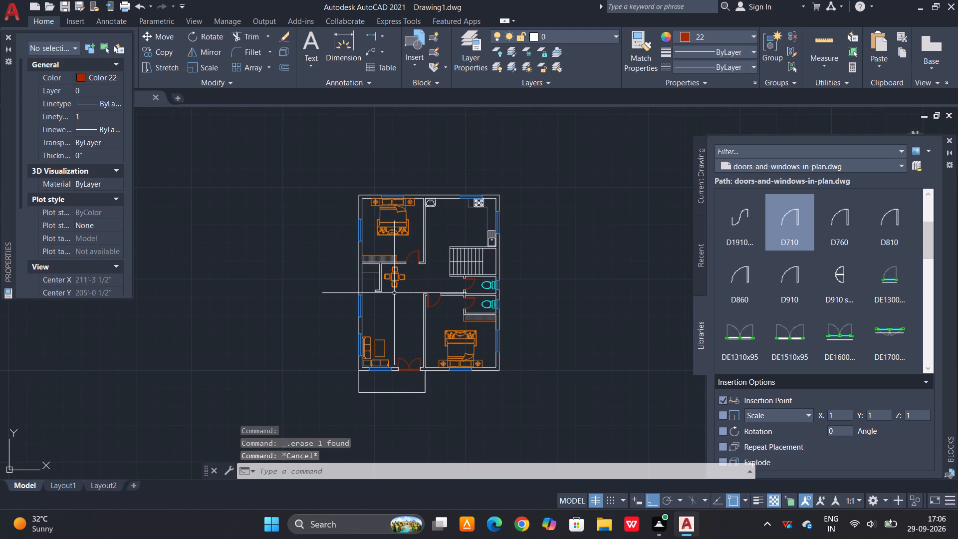
Close the Blocks palette to clear the drawing area.
text(t)
key(space)
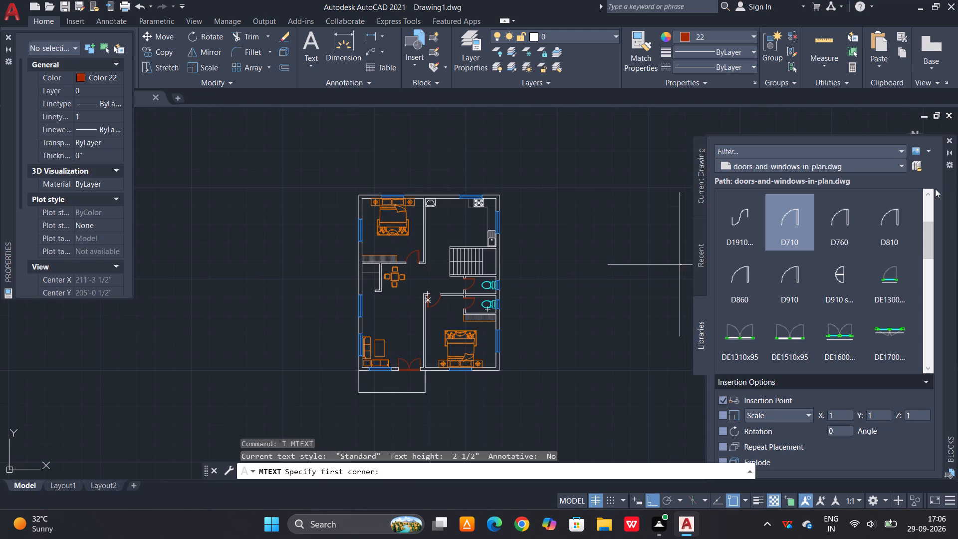
click(951, 140)
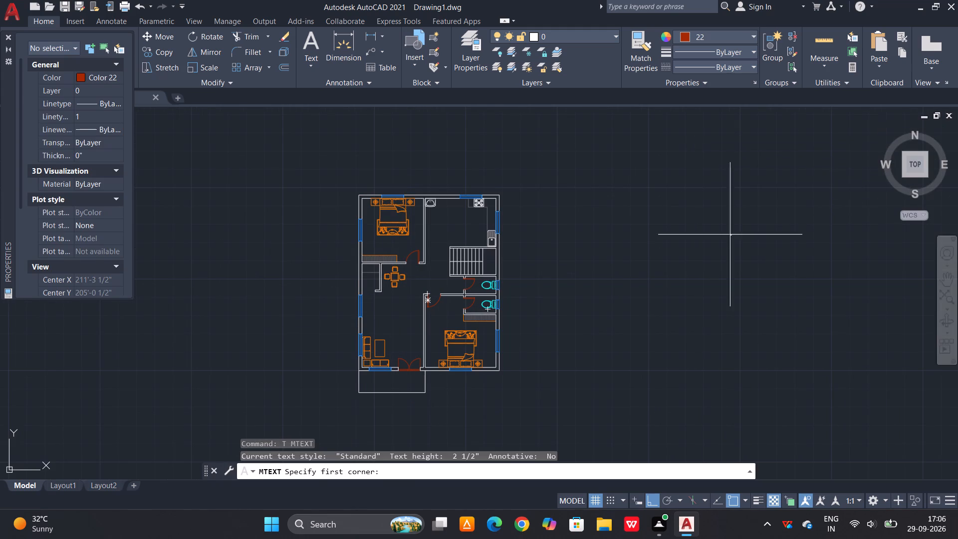
scroll(428, 307, up, 2)
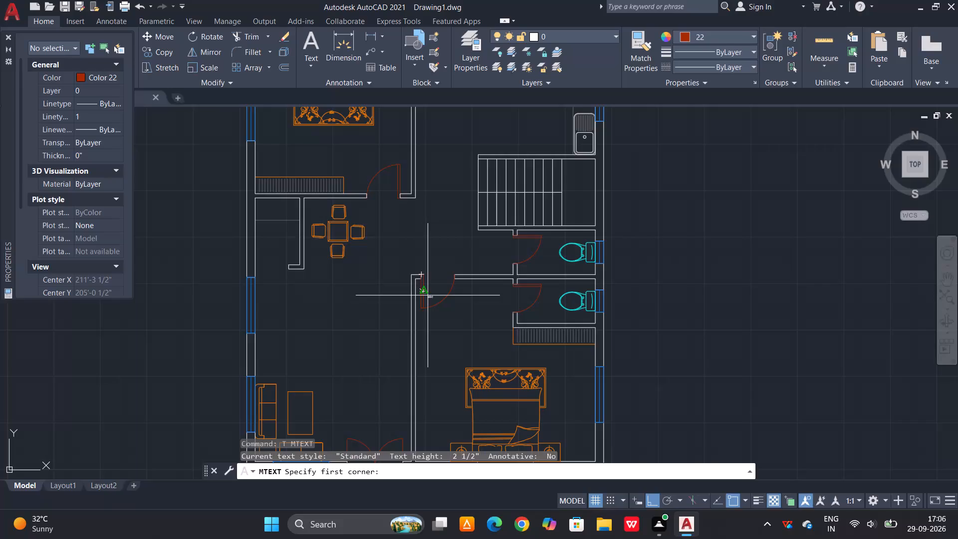
key(Escape)
key(Escape)
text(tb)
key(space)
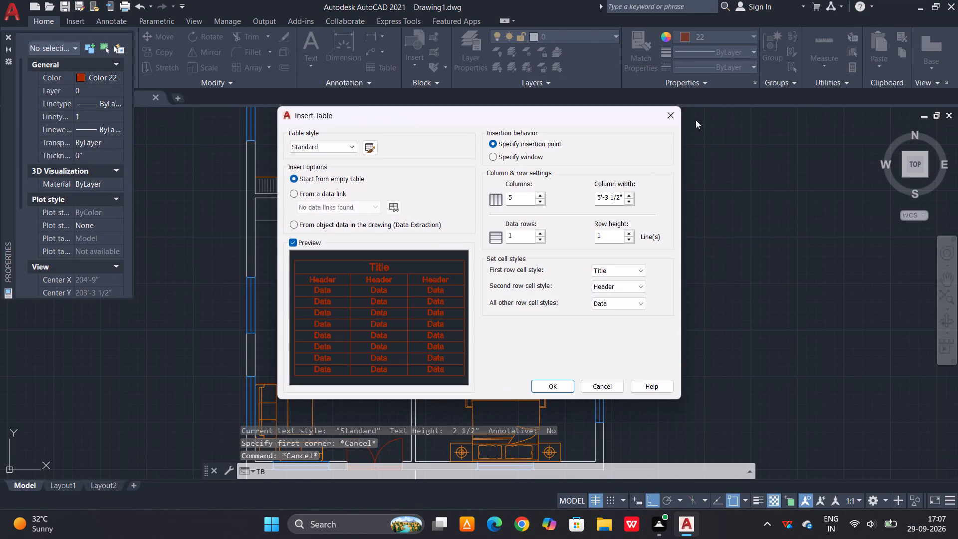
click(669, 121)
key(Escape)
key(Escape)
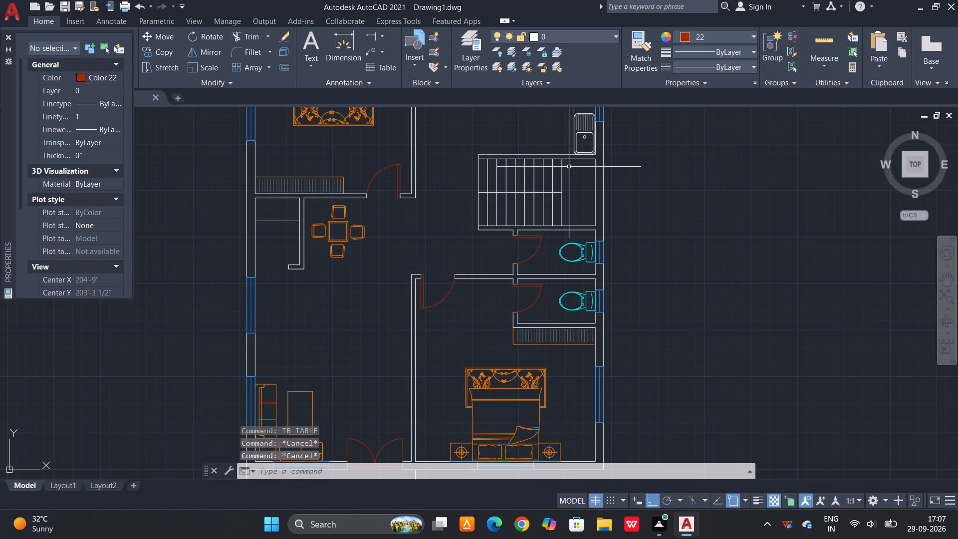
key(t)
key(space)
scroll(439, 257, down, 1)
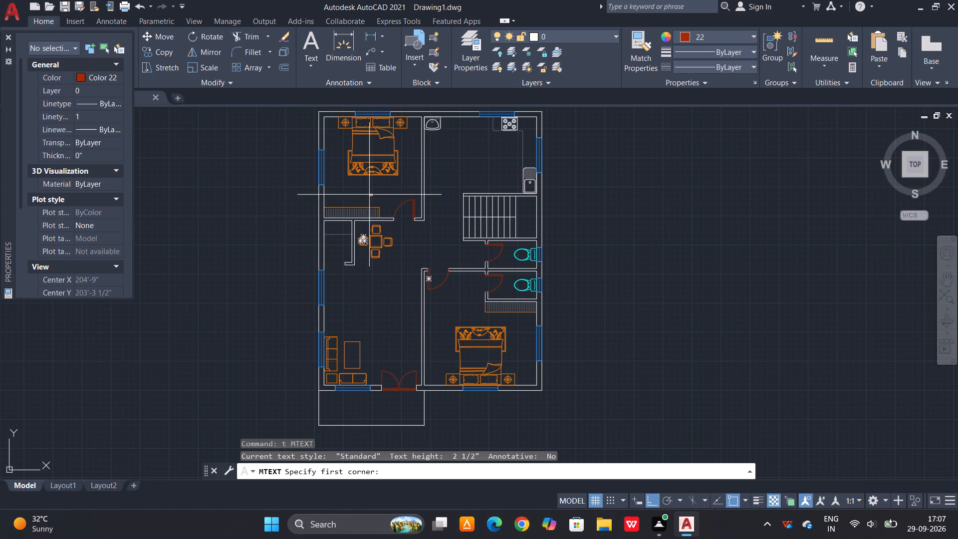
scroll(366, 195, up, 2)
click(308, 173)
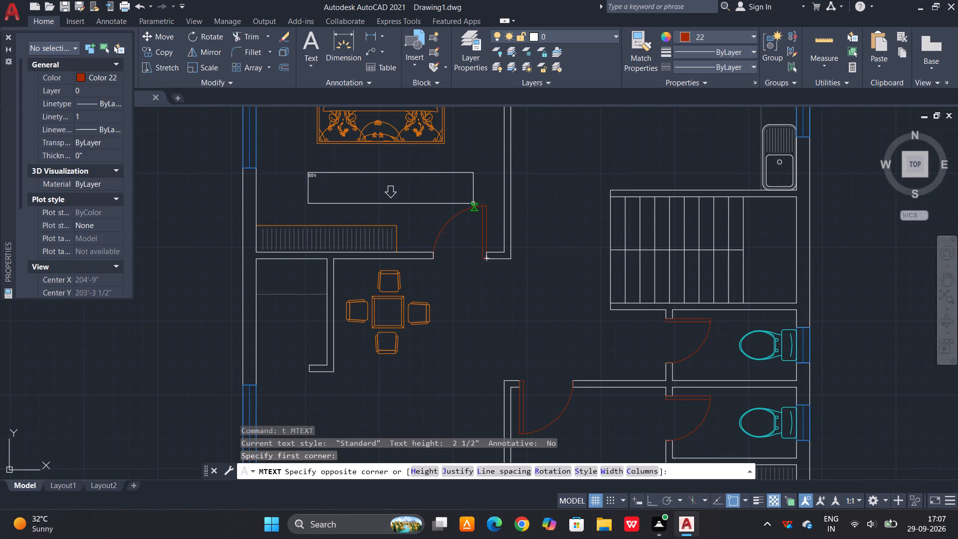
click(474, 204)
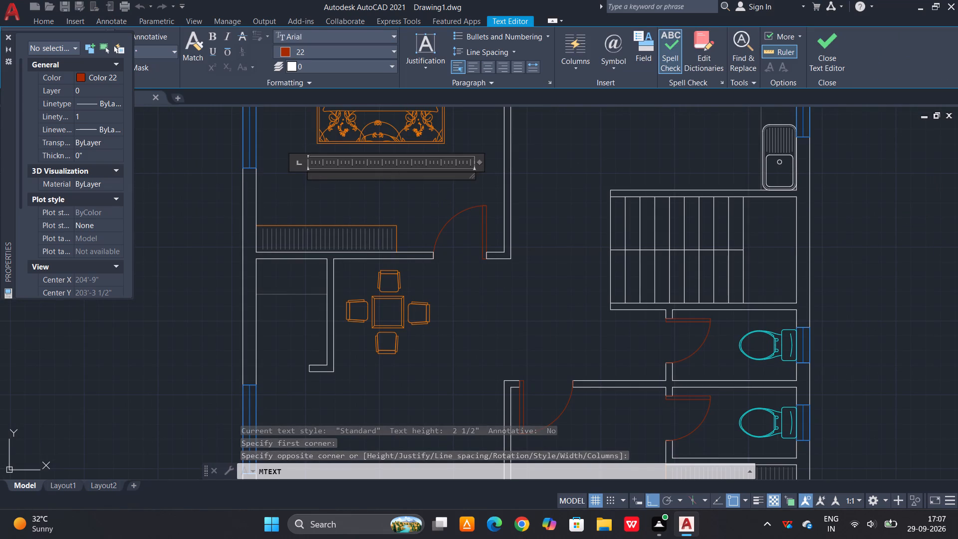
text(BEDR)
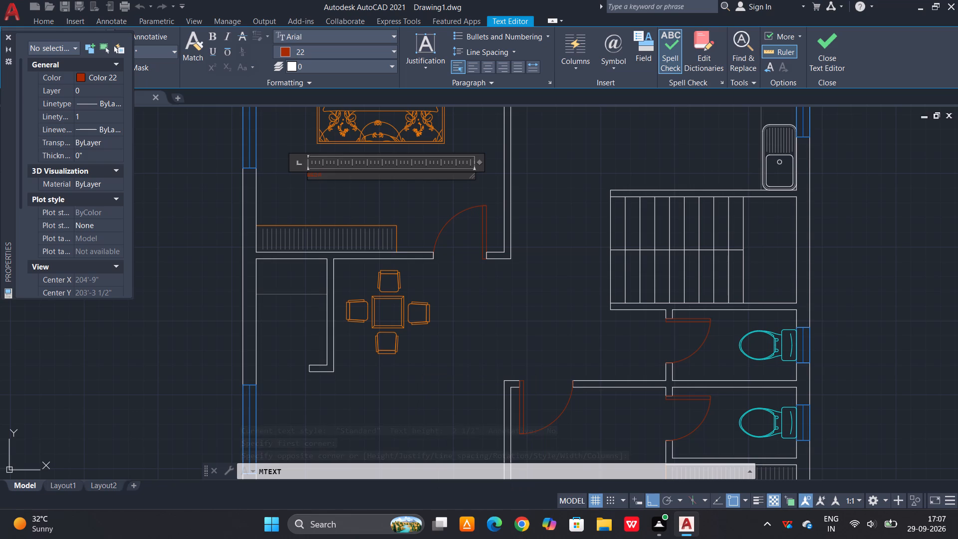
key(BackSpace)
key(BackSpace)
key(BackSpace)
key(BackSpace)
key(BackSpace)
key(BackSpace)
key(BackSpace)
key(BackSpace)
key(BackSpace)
Close the Properties palette and discard the empty multiline text without saving it.
double_click(116, 75)
click(112, 75)
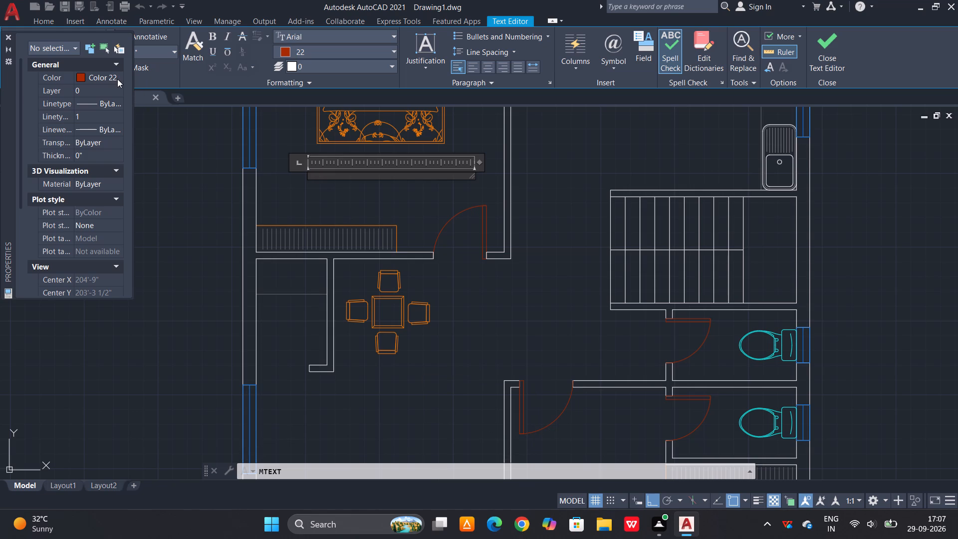
click(117, 73)
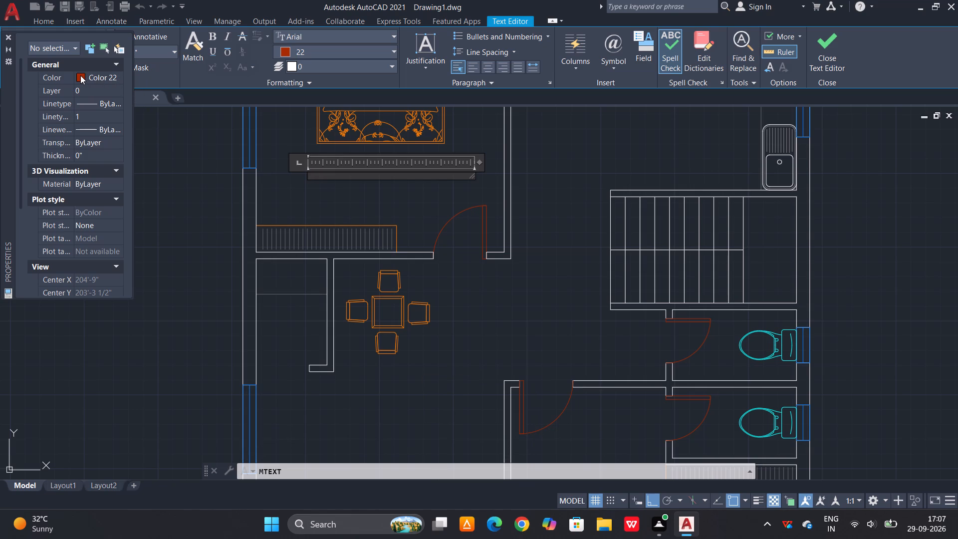
click(80, 75)
click(10, 38)
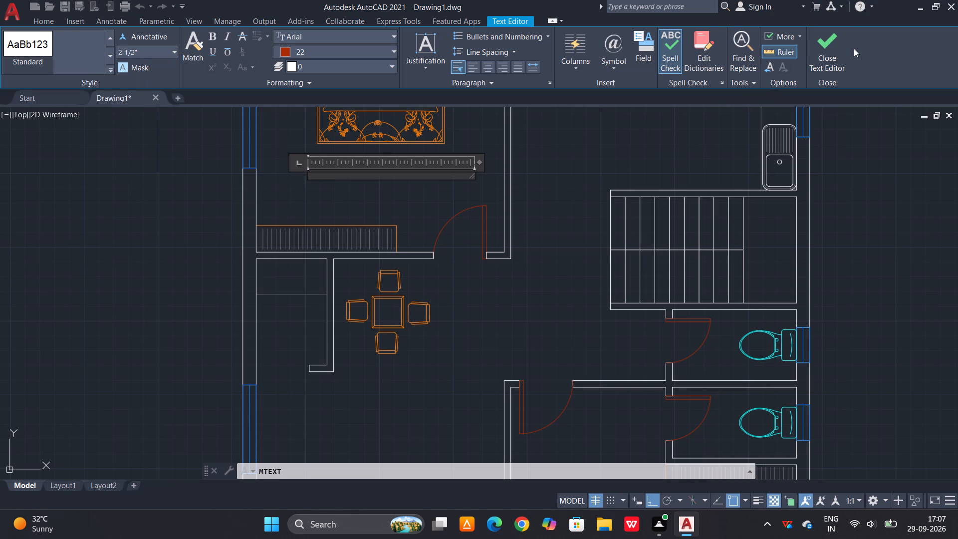
key(Escape)
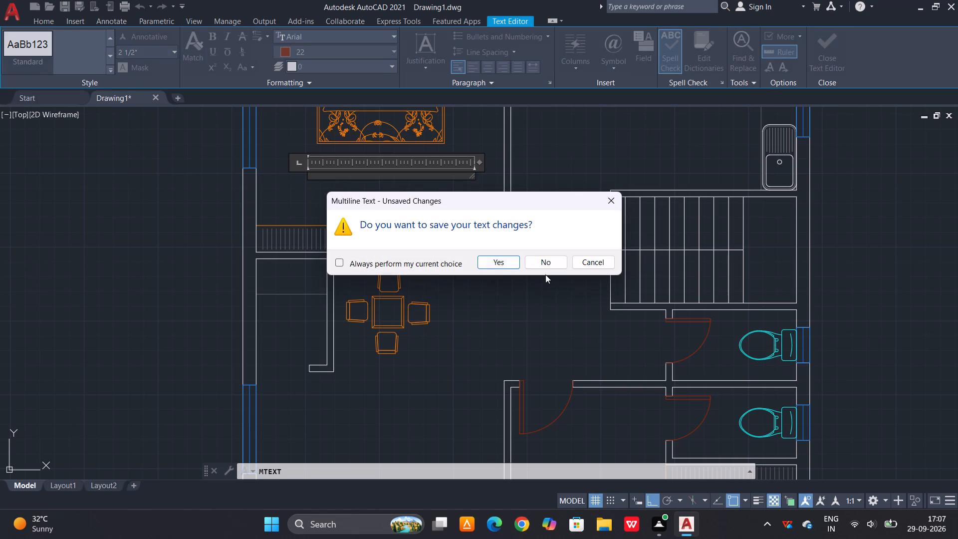
click(545, 262)
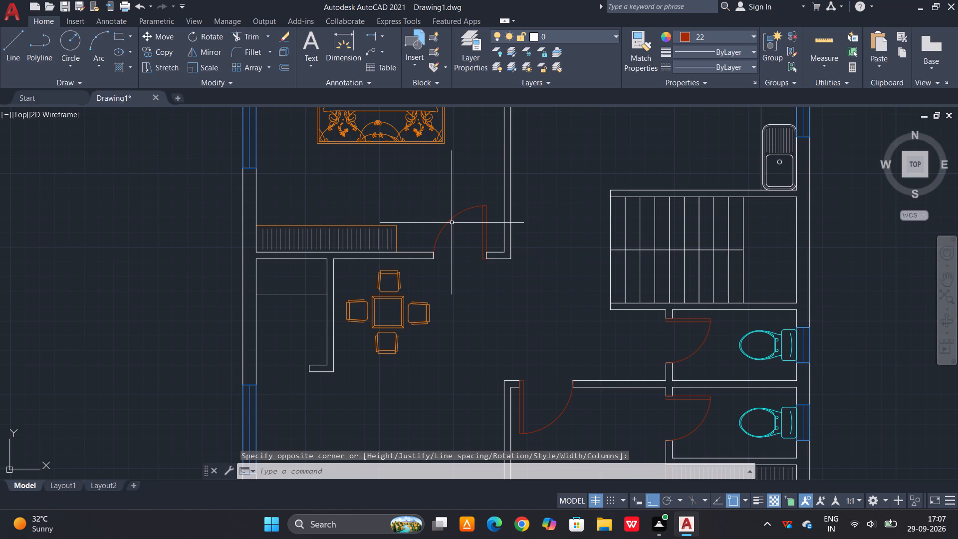
Set the current object colour to ByLayer for the room labels.
key(t)
key(space)
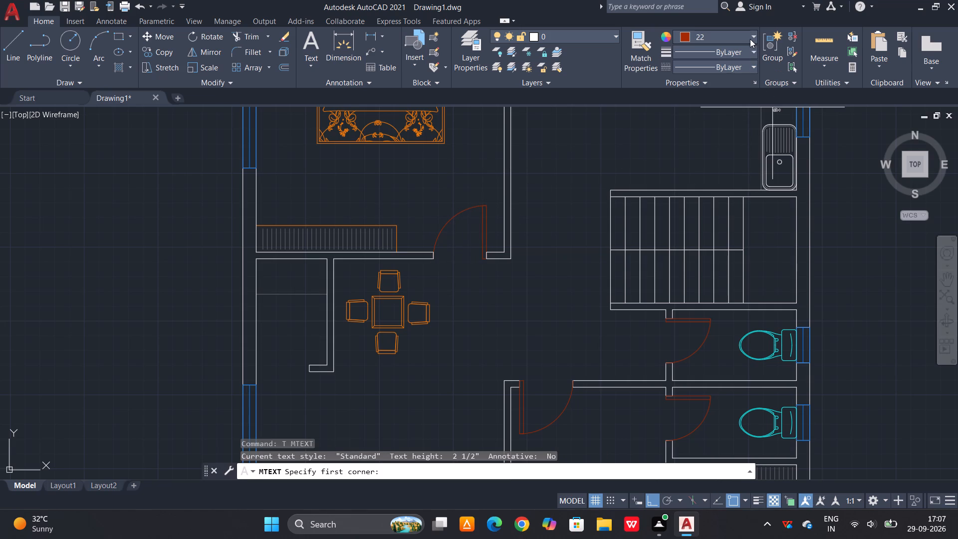
click(749, 37)
click(724, 55)
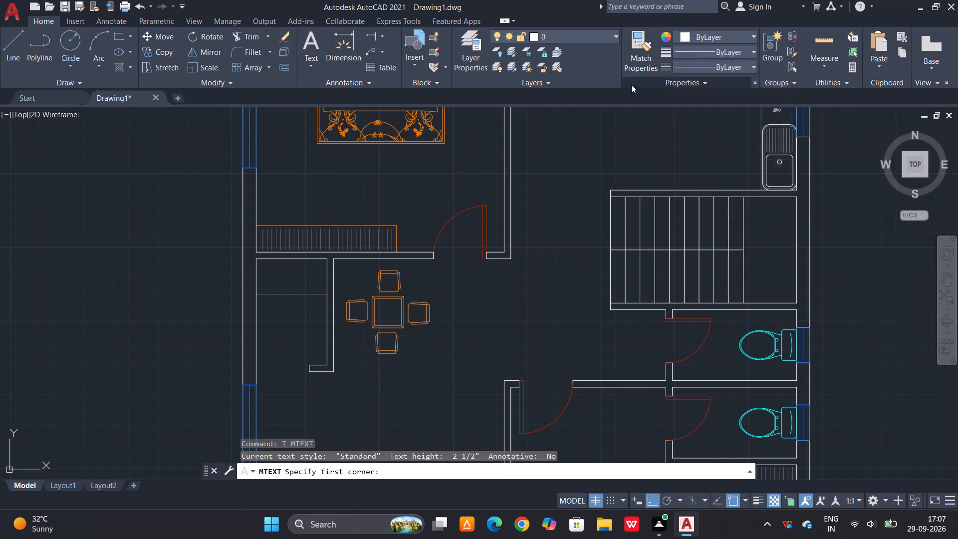
Create multiline text below the upper bedroom's bed, with BEDROOM on one line and 14'X14'6" on the line beneath.
key(t)
key(space)
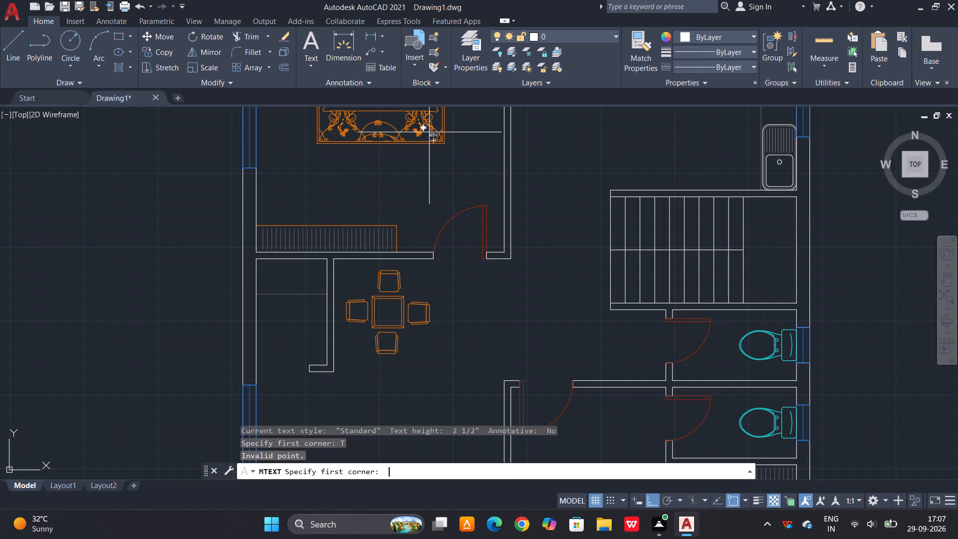
click(315, 158)
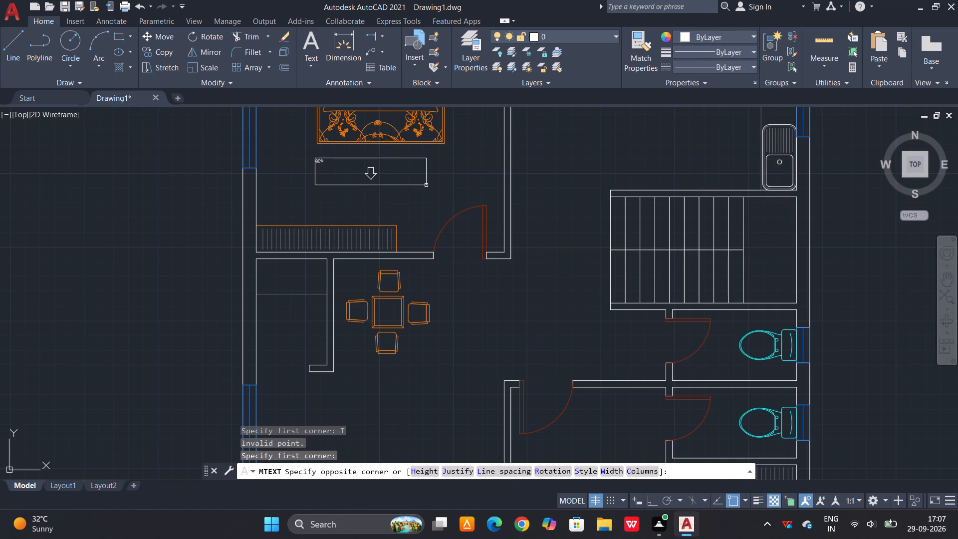
click(429, 184)
scroll(370, 163, up, 1)
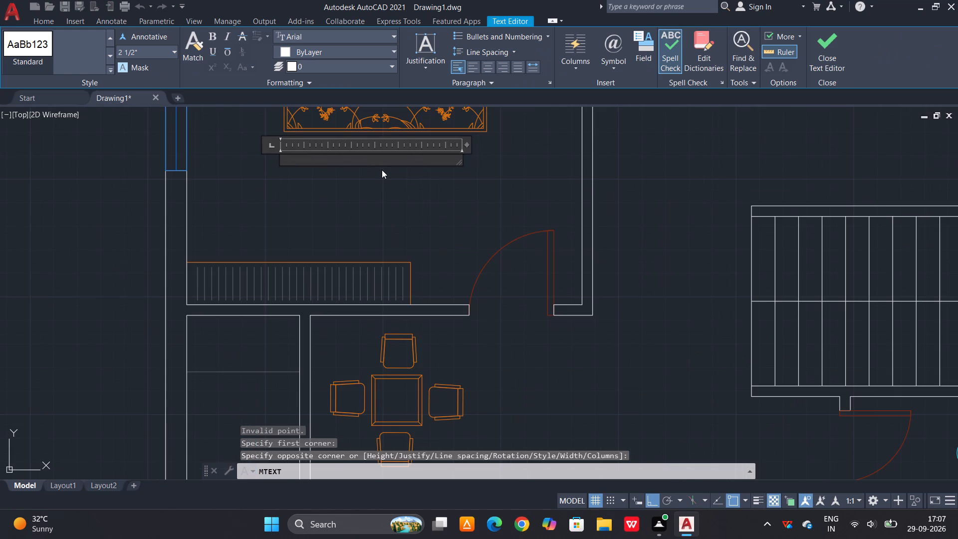
text(BEDR)
text(OOM)
key(Return)
text(14)
text('X14'6")
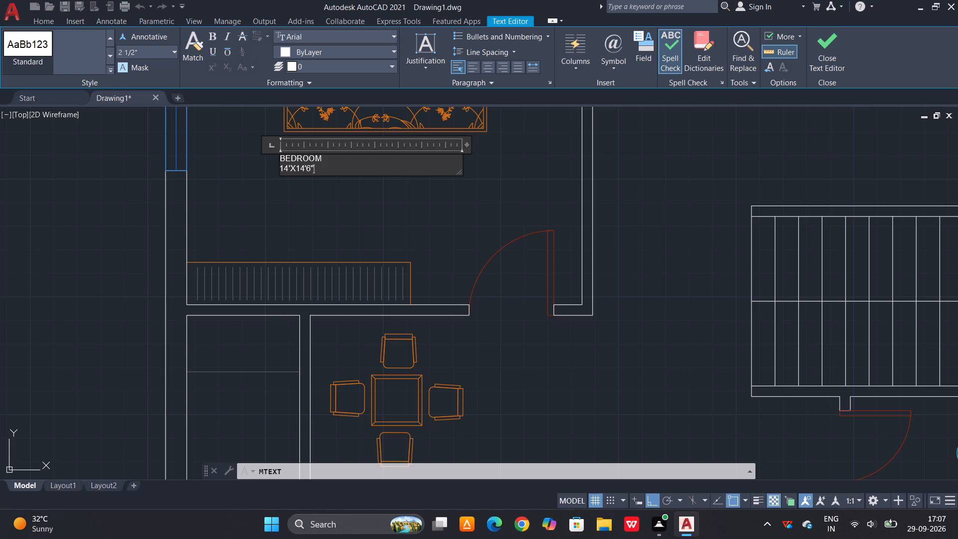
Centre both lines of the bedroom label, set their text height to 10", and finish editing the text.
key(ctrl+a)
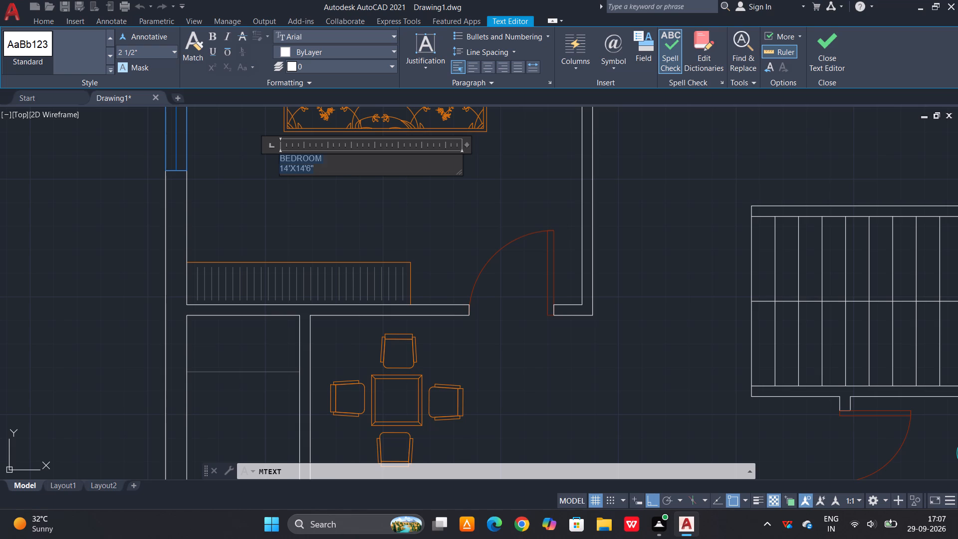
click(491, 69)
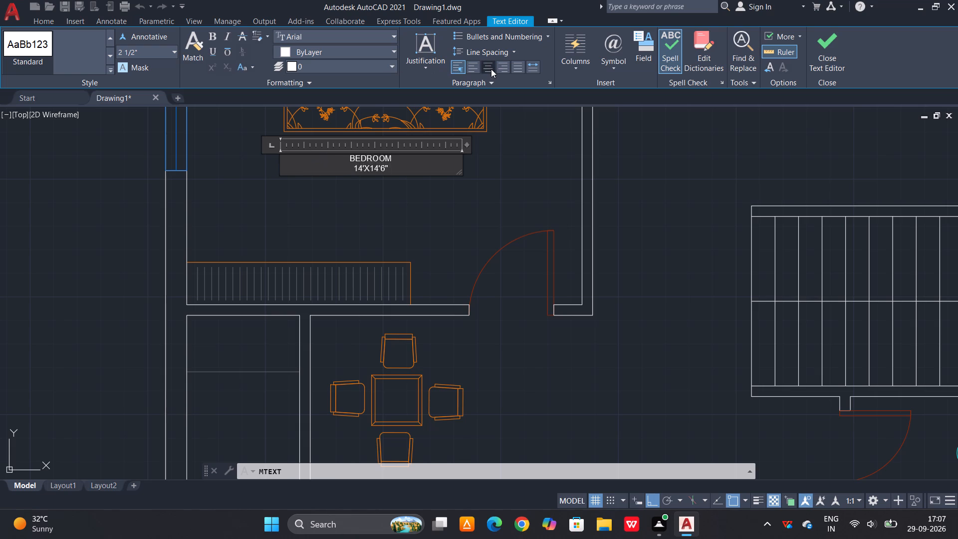
drag(142, 51, 141, 51)
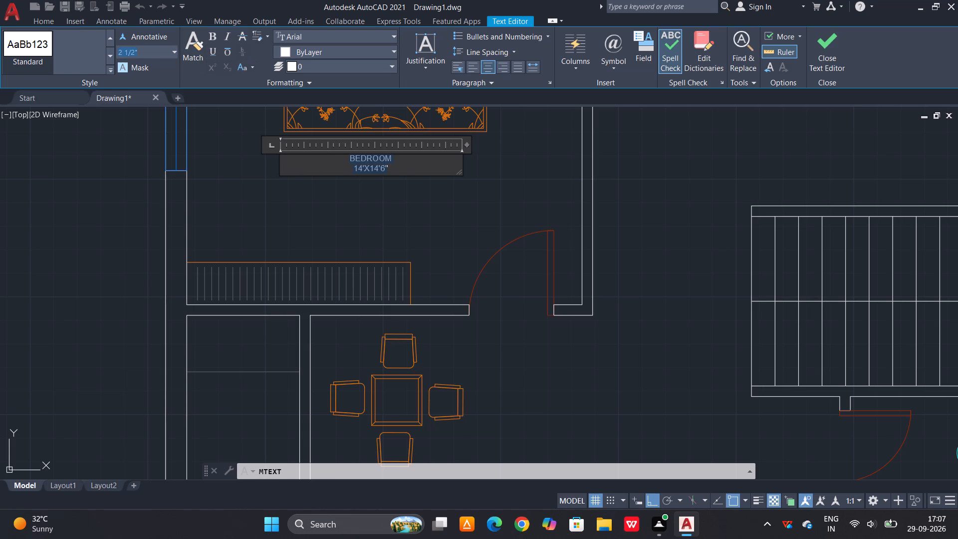
drag(141, 51, 113, 55)
key(BackSpace)
text(10")
key(BackSpace)
key(Return)
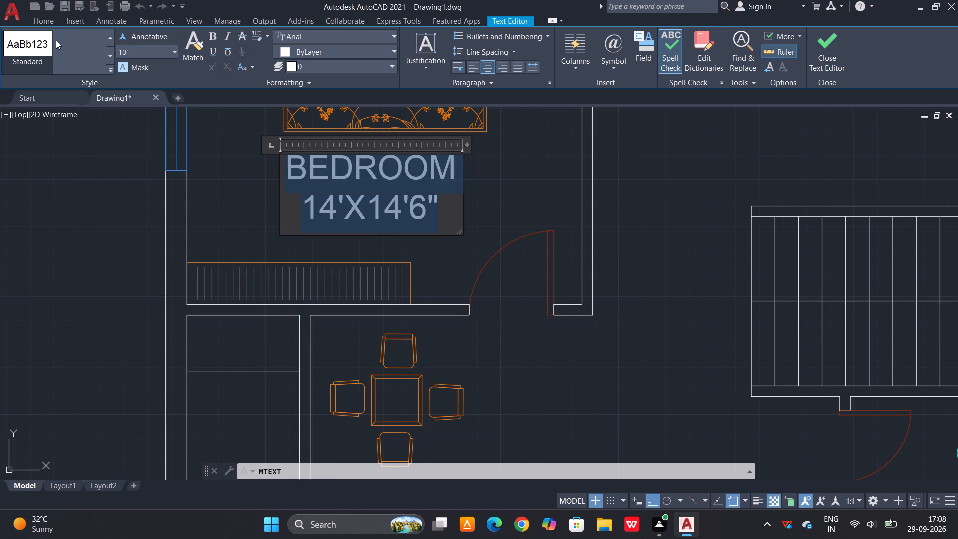
click(830, 55)
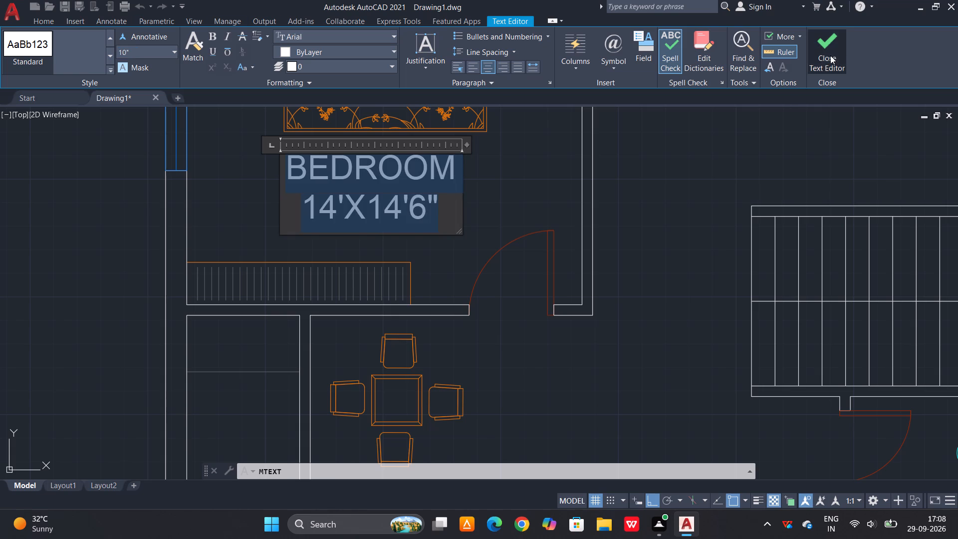
Move the bedroom label slightly to the right, keeping it level between the bed and the wardrobe.
scroll(818, 124, down, 1)
scroll(665, 157, down, 2)
middle_drag(659, 154, 573, 196)
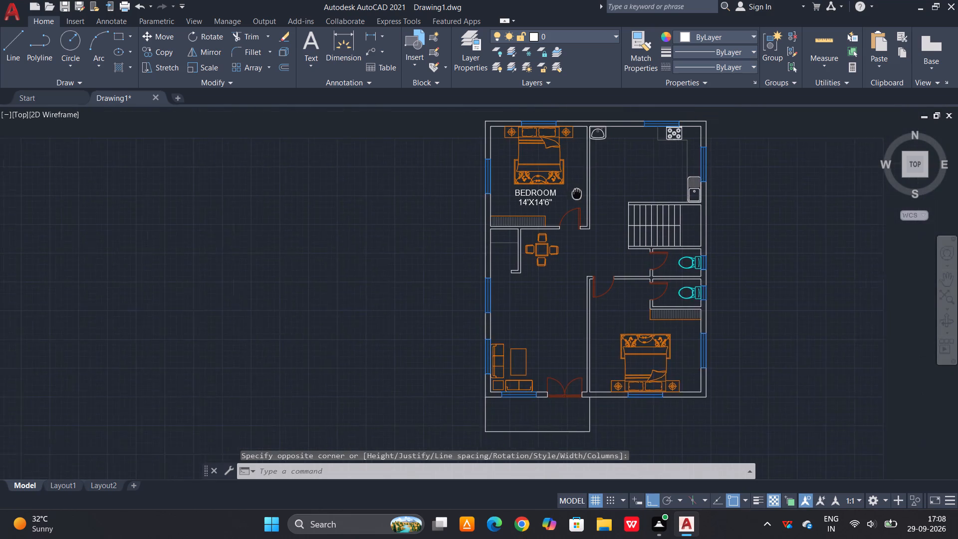
middle_drag(573, 196, 549, 209)
scroll(519, 212, up, 1)
click(520, 213)
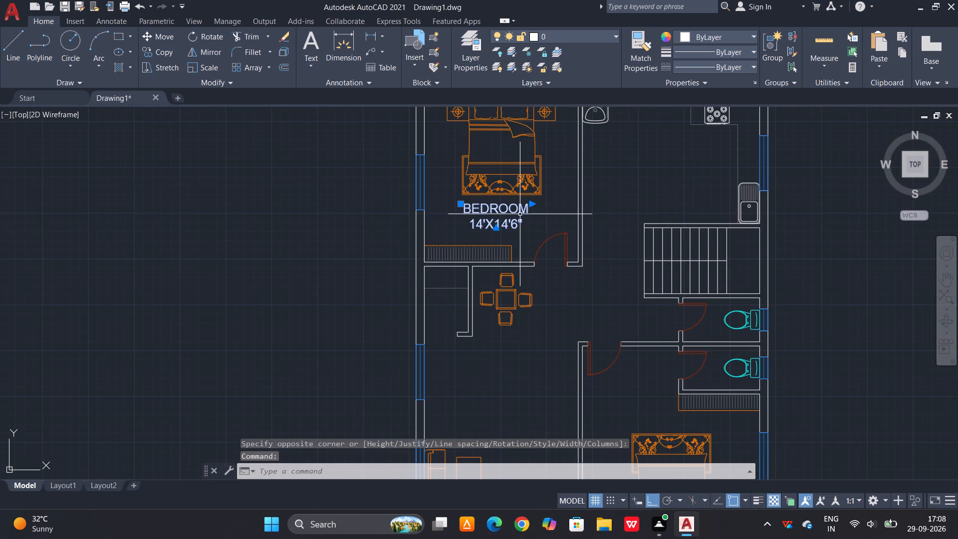
text(M)
key(space)
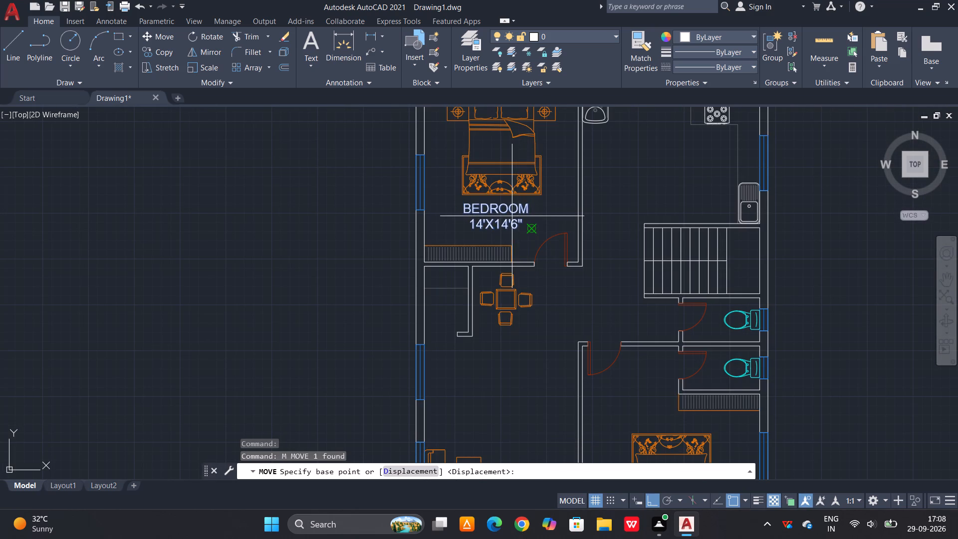
drag(501, 212, 542, 211)
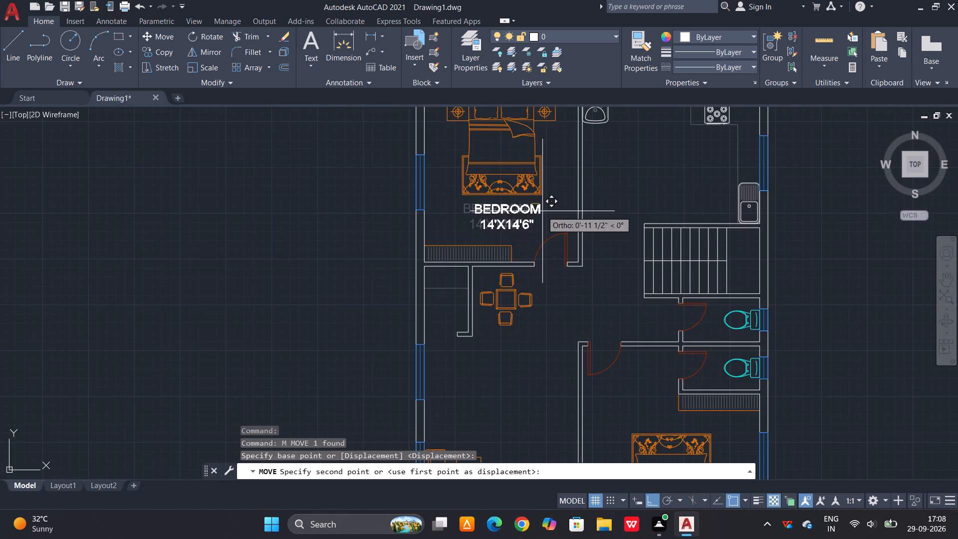
drag(542, 211, 543, 206)
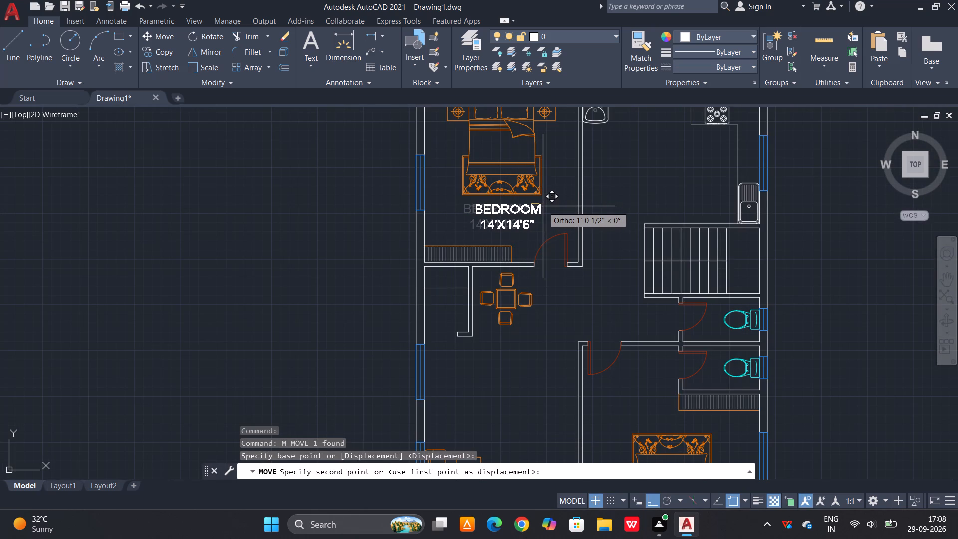
drag(543, 206, 540, 204)
click(540, 204)
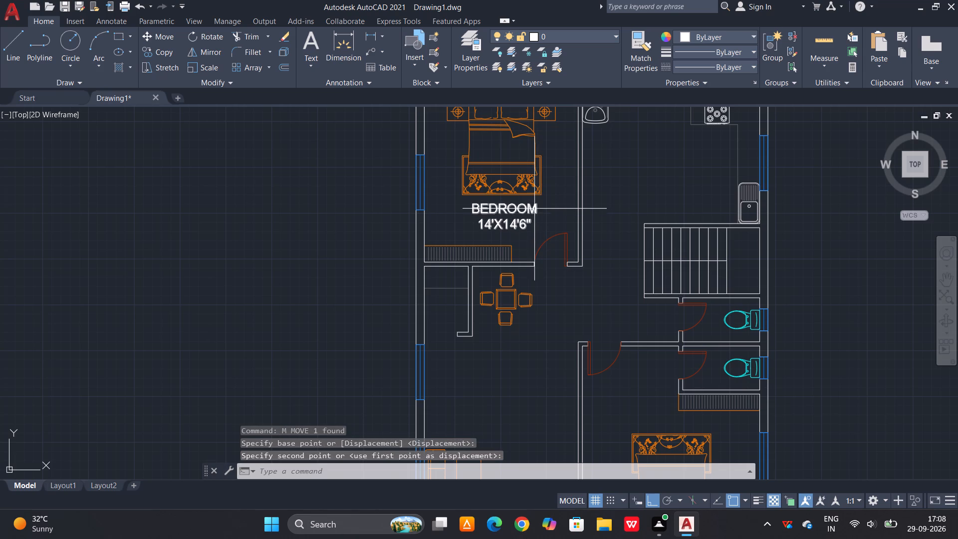
Copy the BEDROOM label from the upper bedroom into the kitchen and the upper toilet, placing the copies freely with Ortho off.
click(512, 210)
key(c)
text(O)
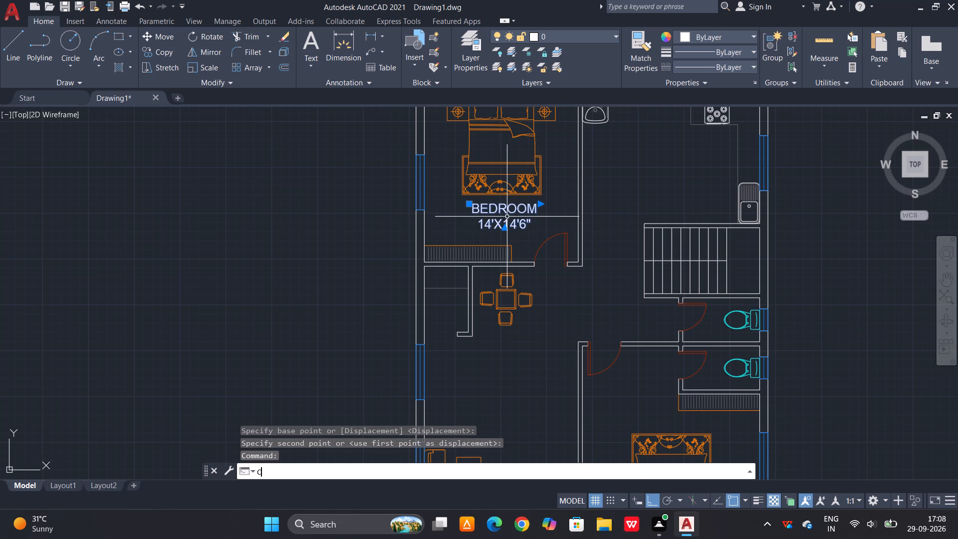
key(space)
click(508, 219)
scroll(492, 224, down, 1)
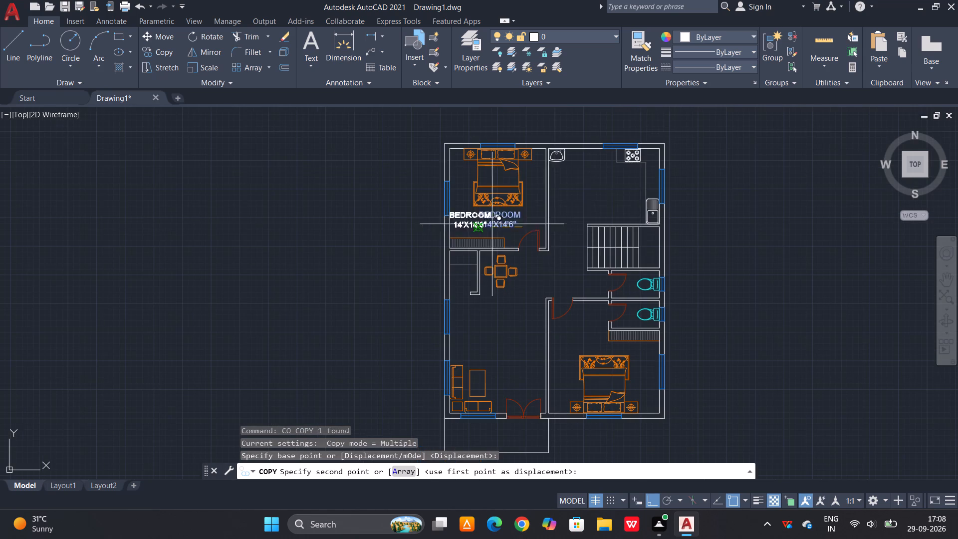
key(F8)
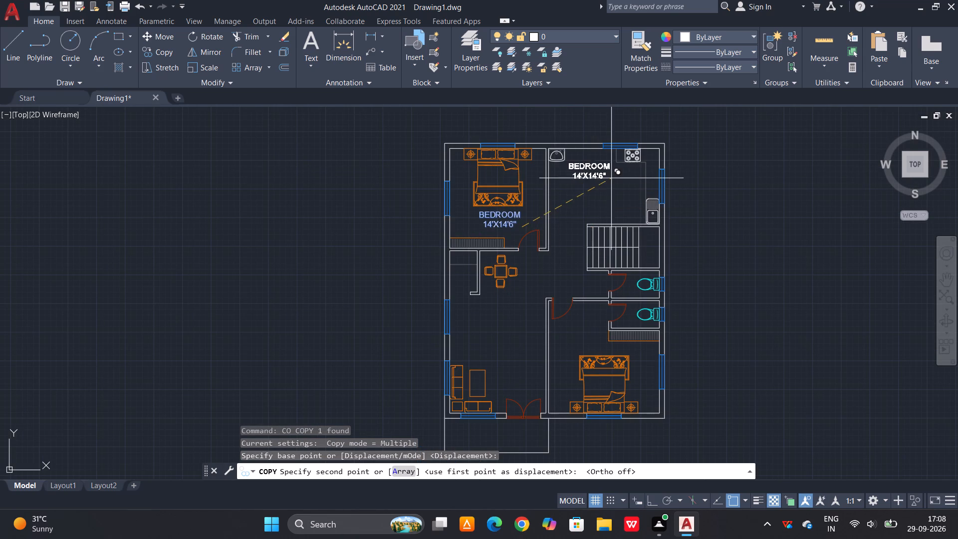
scroll(609, 178, up, 3)
click(641, 223)
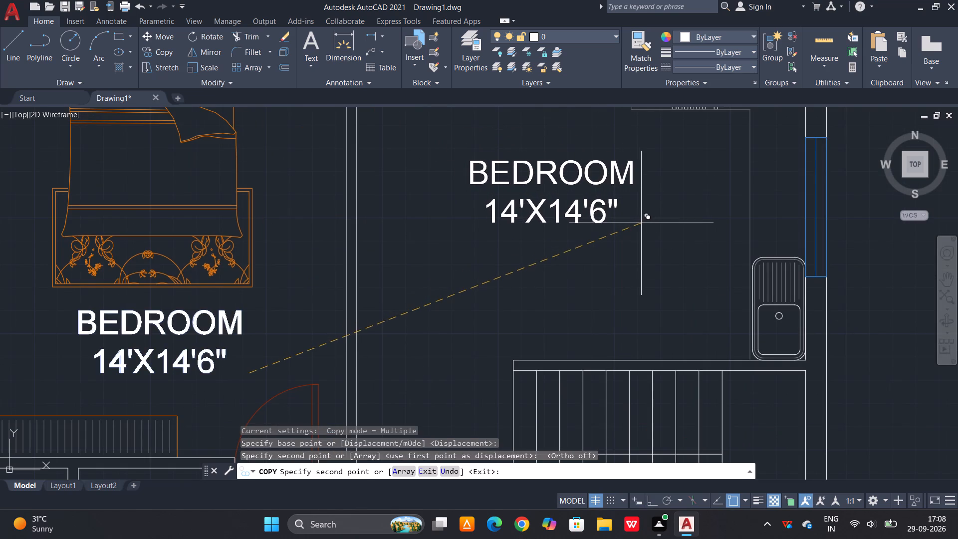
scroll(602, 198, down, 2)
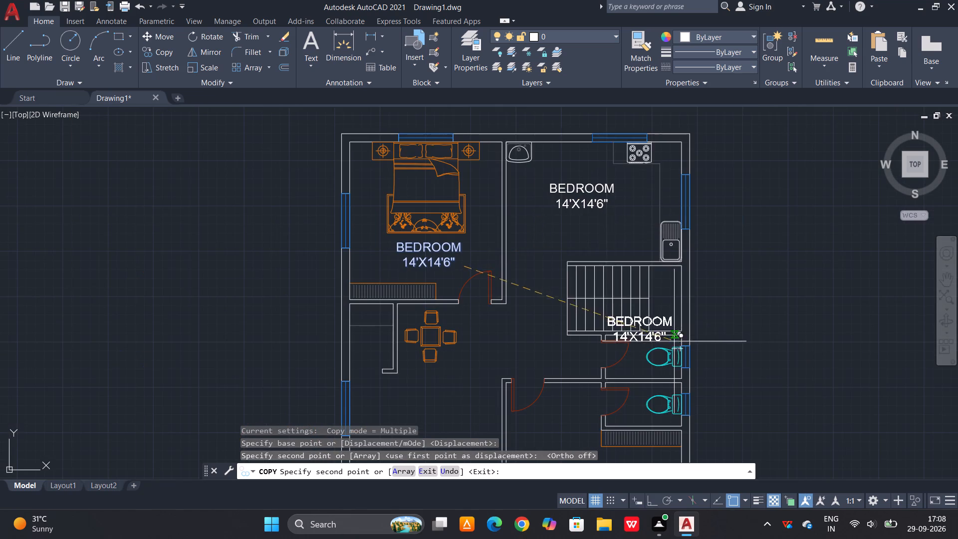
scroll(670, 366, up, 3)
click(678, 378)
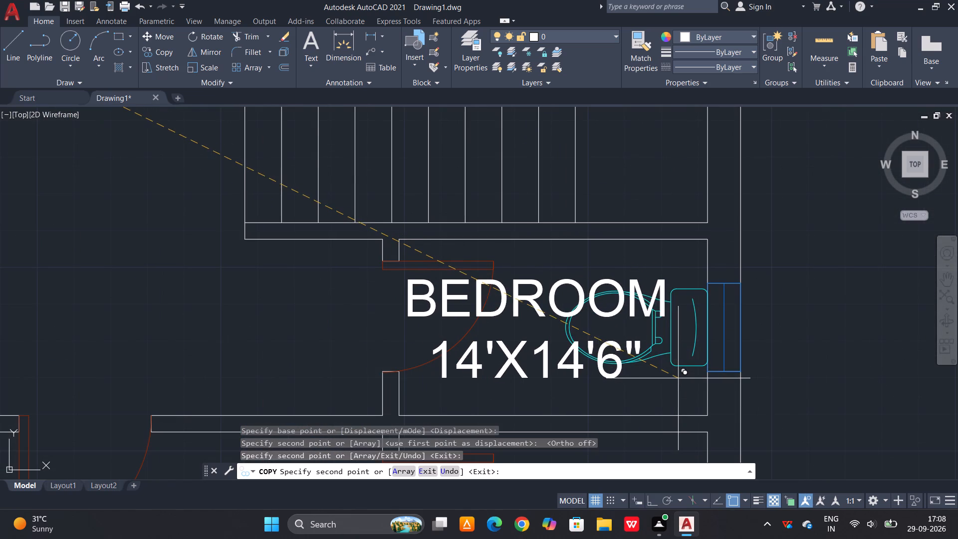
Place another copy of the bedroom label over the bed in the lower bedroom.
scroll(683, 249, down, 3)
scroll(676, 313, down, 2)
scroll(660, 336, up, 3)
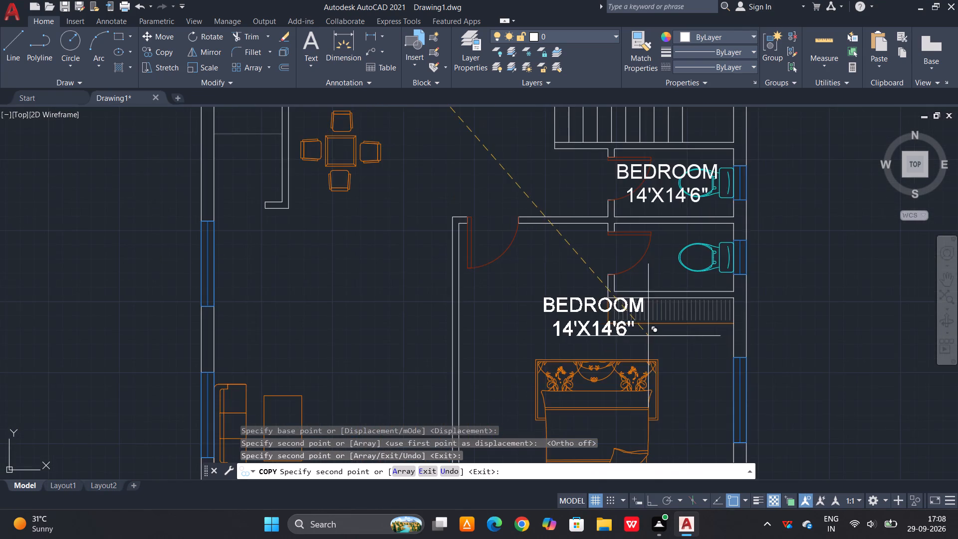
scroll(648, 336, up, 2)
scroll(617, 281, down, 3)
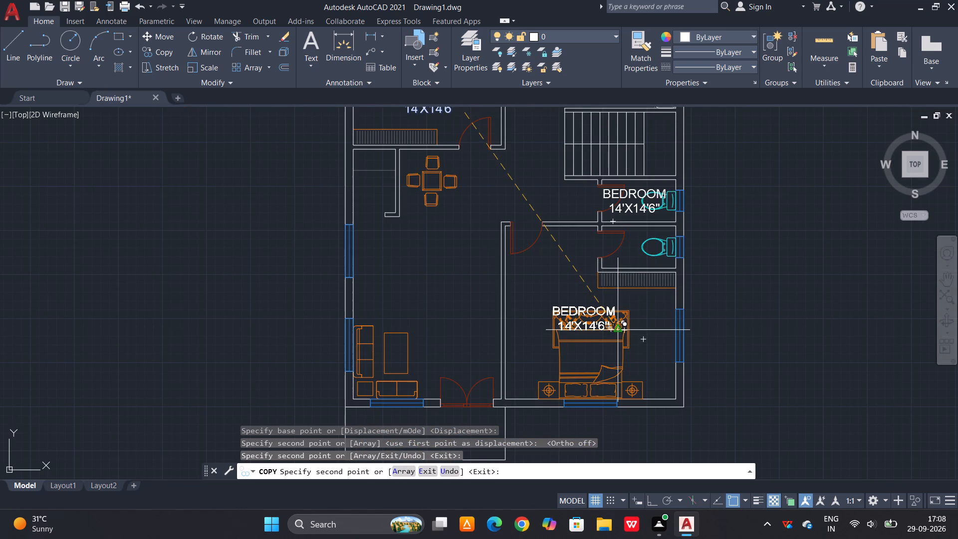
scroll(620, 328, up, 2)
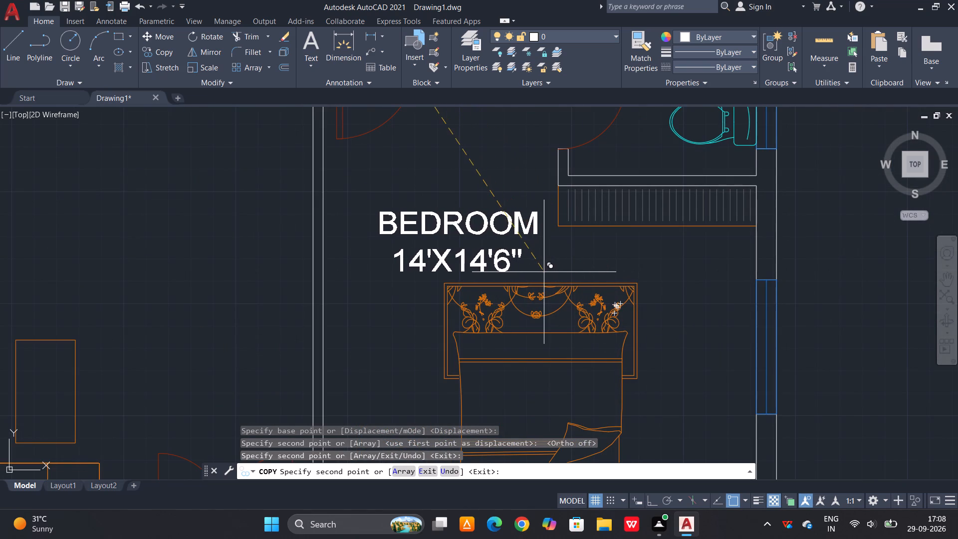
scroll(557, 247, down, 3)
scroll(585, 272, up, 3)
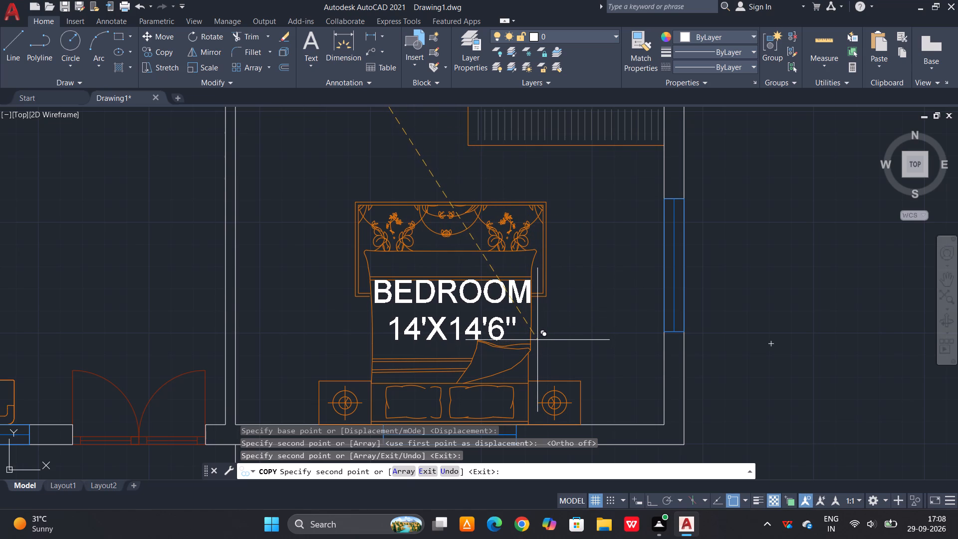
click(537, 339)
Place further label copies in the living area, the small room beside the dining table, and the porch outside the entrance door.
scroll(639, 279, down, 2)
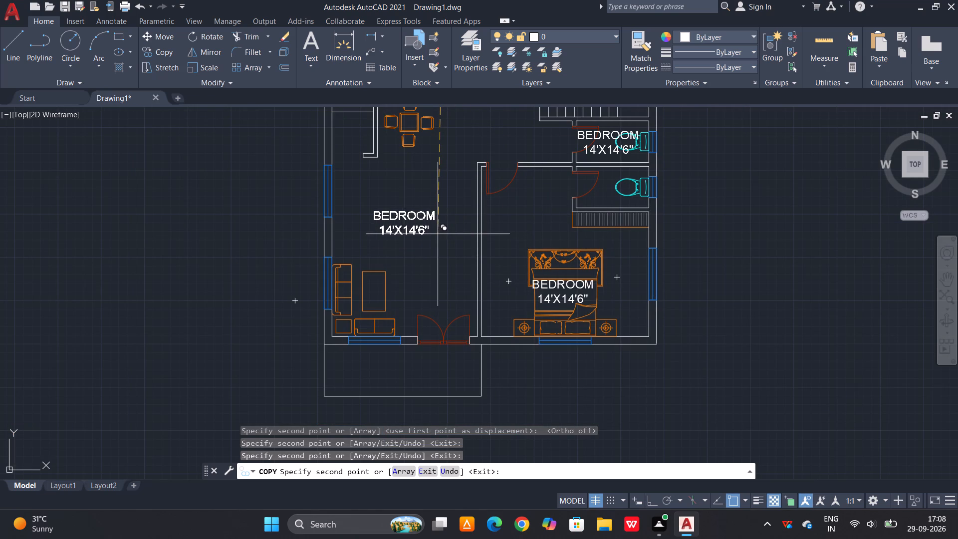
click(438, 234)
scroll(403, 137, up, 1)
middle_drag(411, 149, 455, 226)
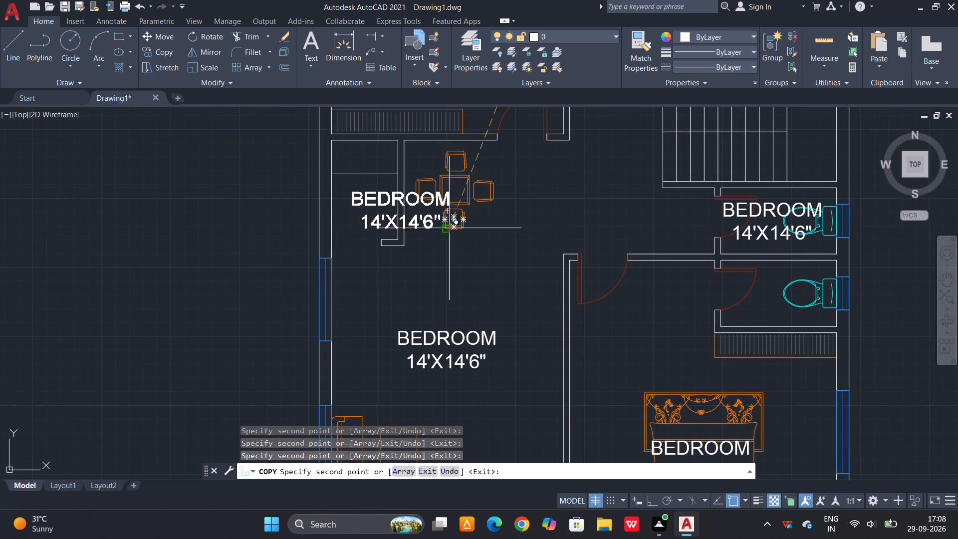
click(439, 210)
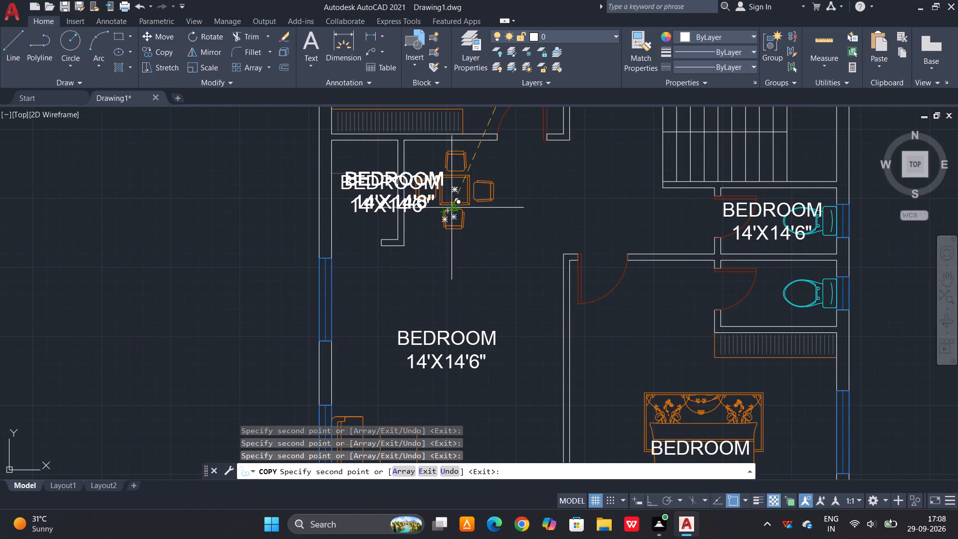
scroll(474, 168, down, 1)
scroll(455, 232, down, 1)
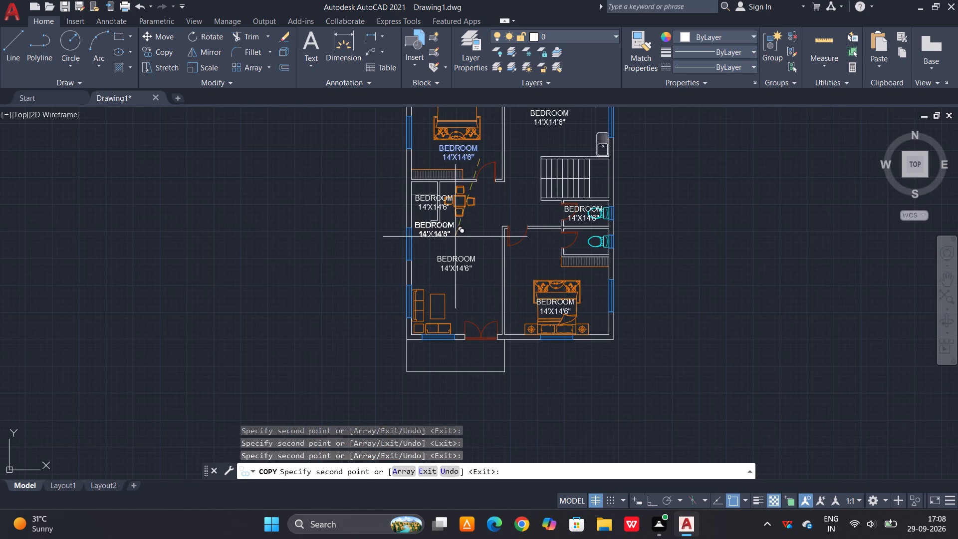
scroll(468, 370, up, 2)
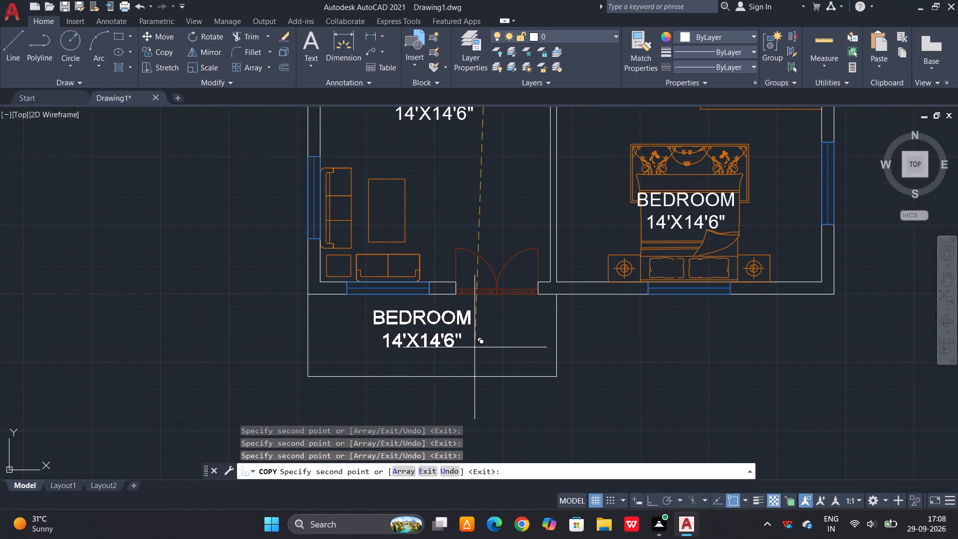
click(476, 349)
scroll(460, 383, down, 2)
key(Escape)
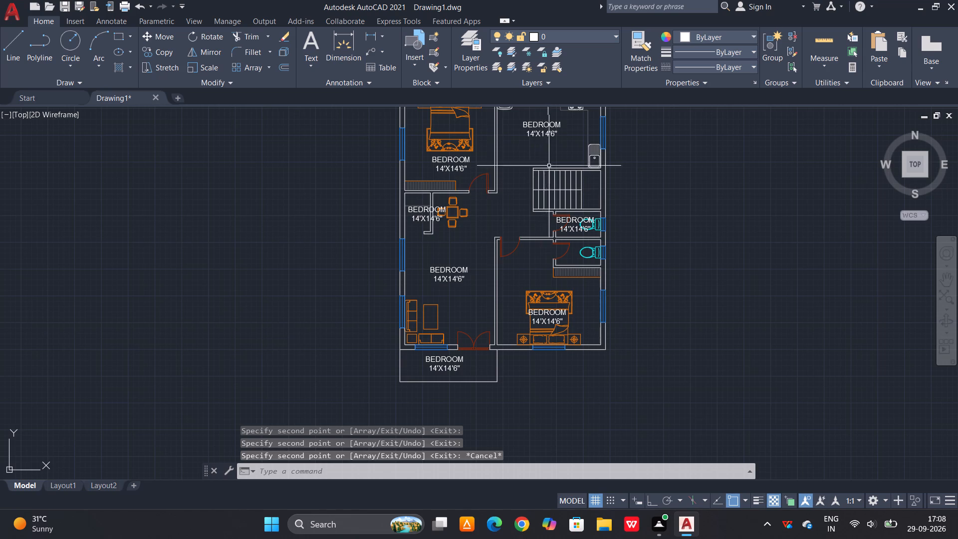
Edit the label copy in the kitchen so it reads KITCHEN on the first line and 16'X11' on the second.
middle_drag(542, 135, 516, 221)
scroll(527, 212, up, 2)
triple_click(524, 214)
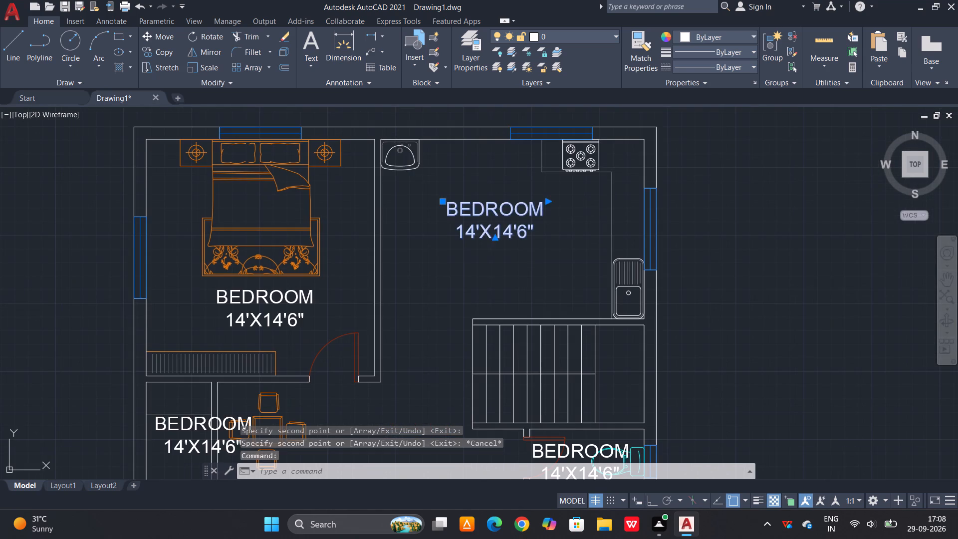
drag(544, 209, 468, 210)
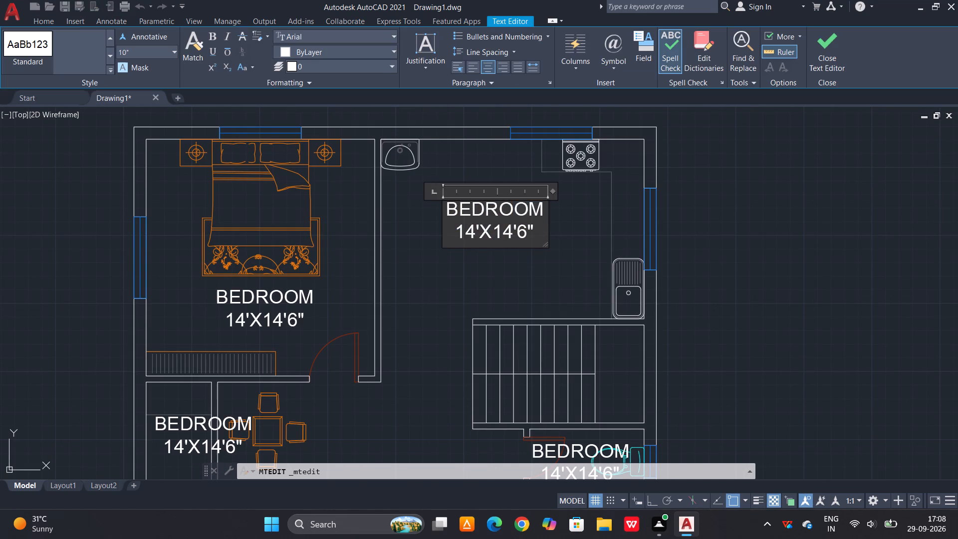
drag(468, 210, 442, 210)
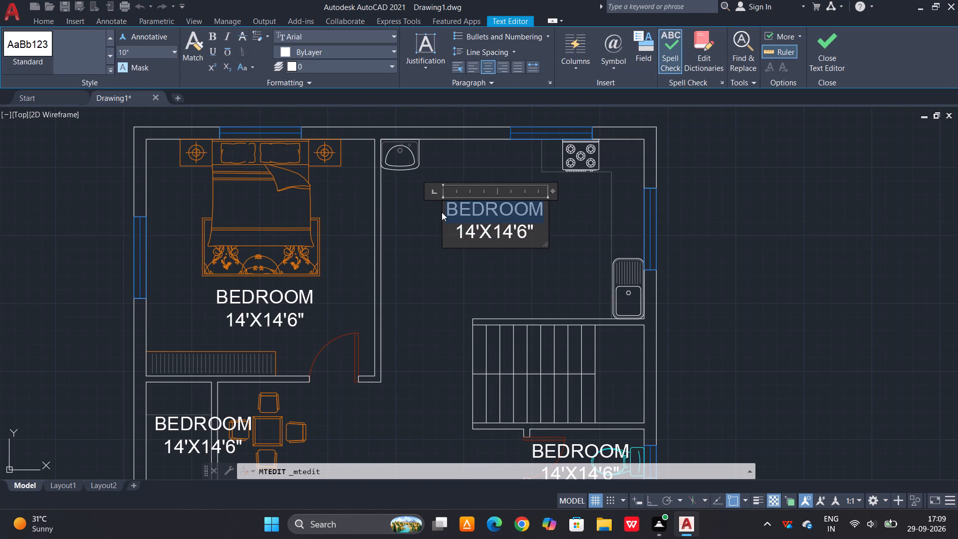
key(BackSpace)
text(KITCHEN)
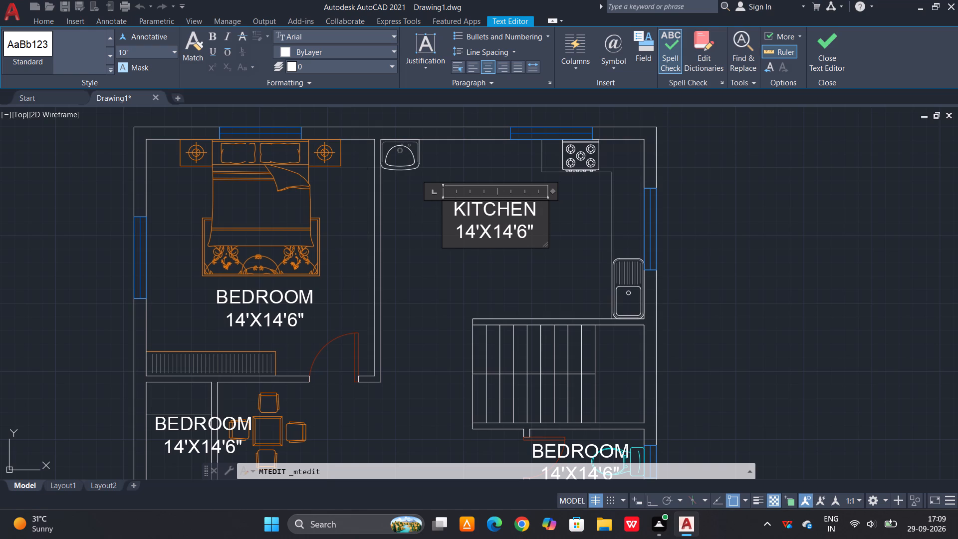
drag(538, 234, 427, 232)
key(BackSpace)
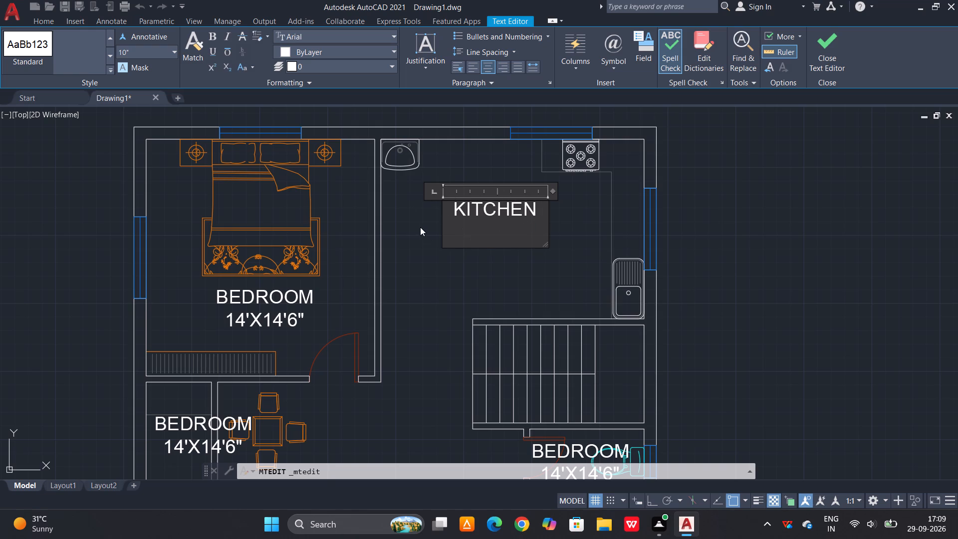
key(1)
text(6')
key(x)
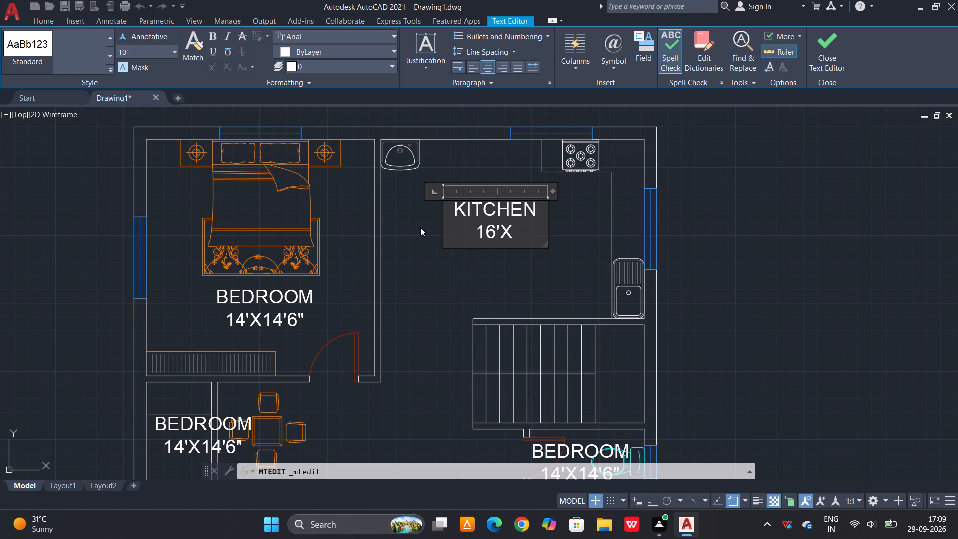
text(11')
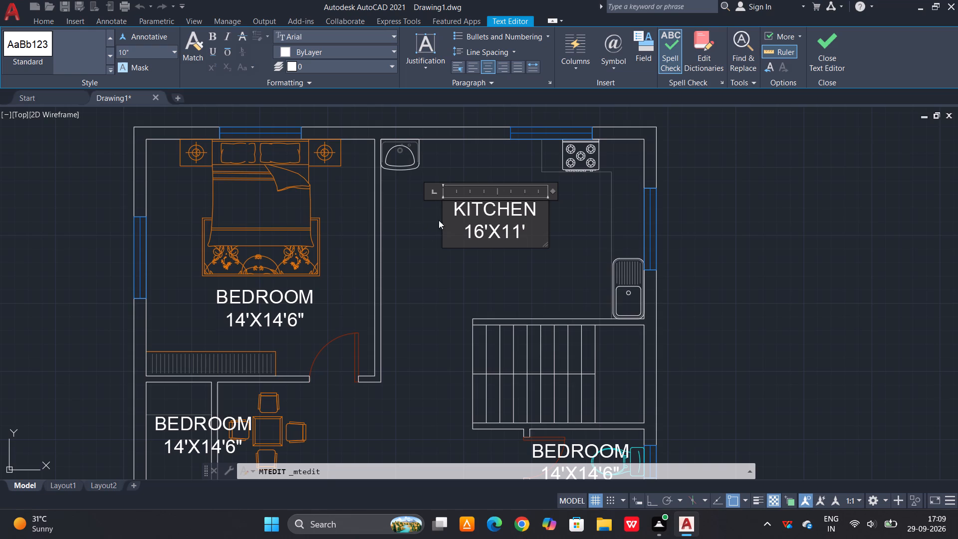
click(814, 47)
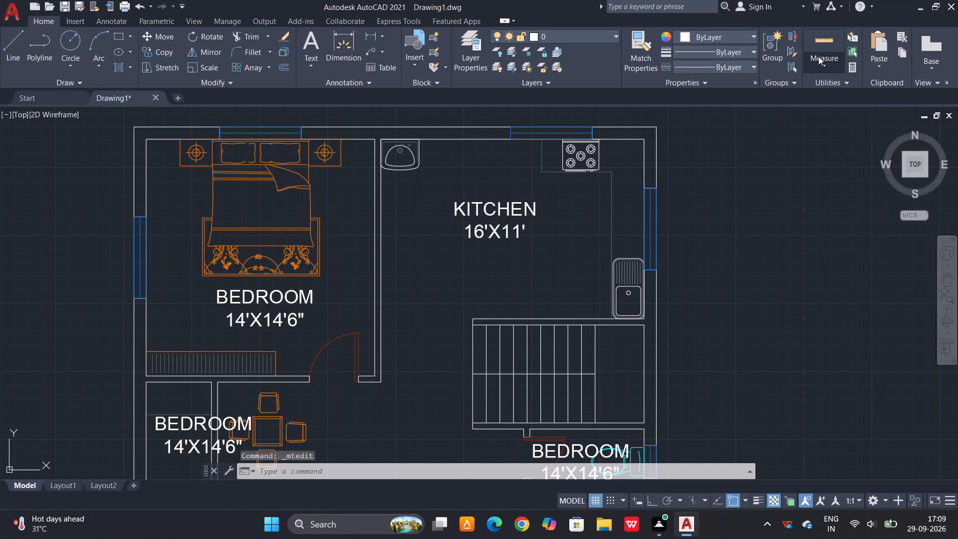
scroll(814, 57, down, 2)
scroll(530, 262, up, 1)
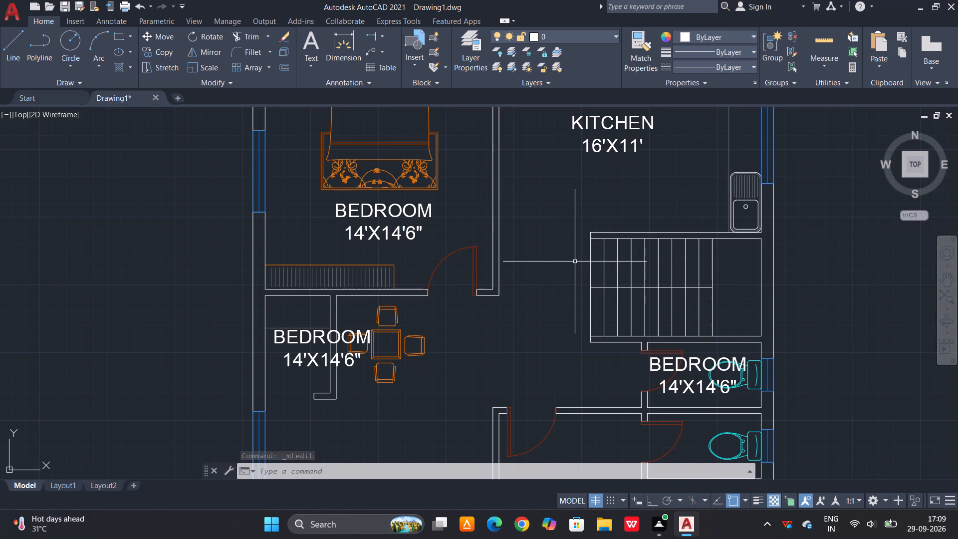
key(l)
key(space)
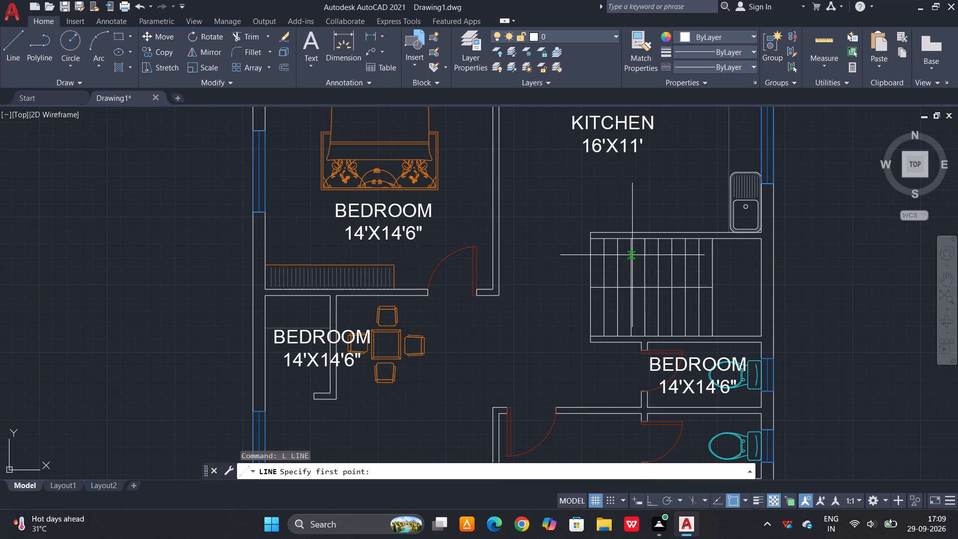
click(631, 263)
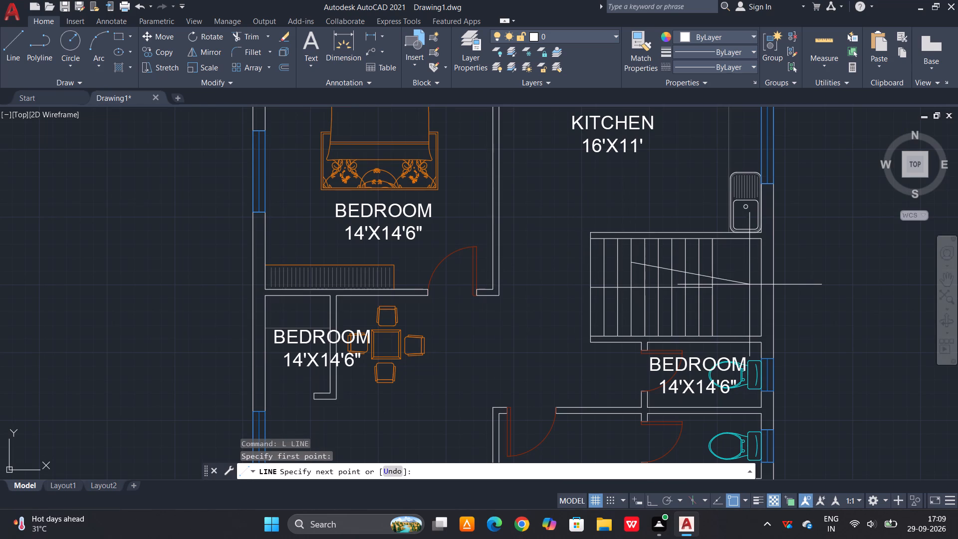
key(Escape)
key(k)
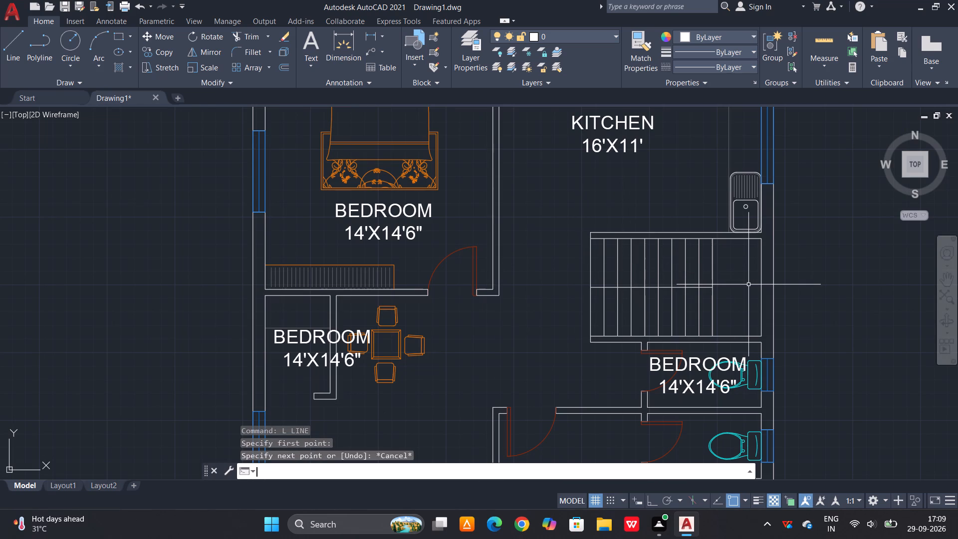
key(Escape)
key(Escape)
Draw a horizontal line with Ortho on through the upper stair flight, from the middle of a tread line near its open end past the last tread.
key(l)
key(space)
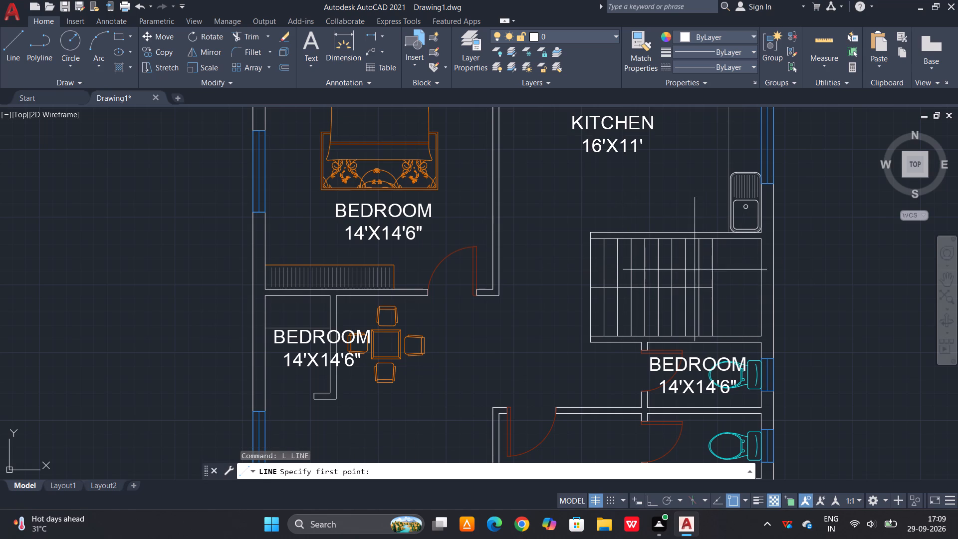
click(616, 265)
key(F8)
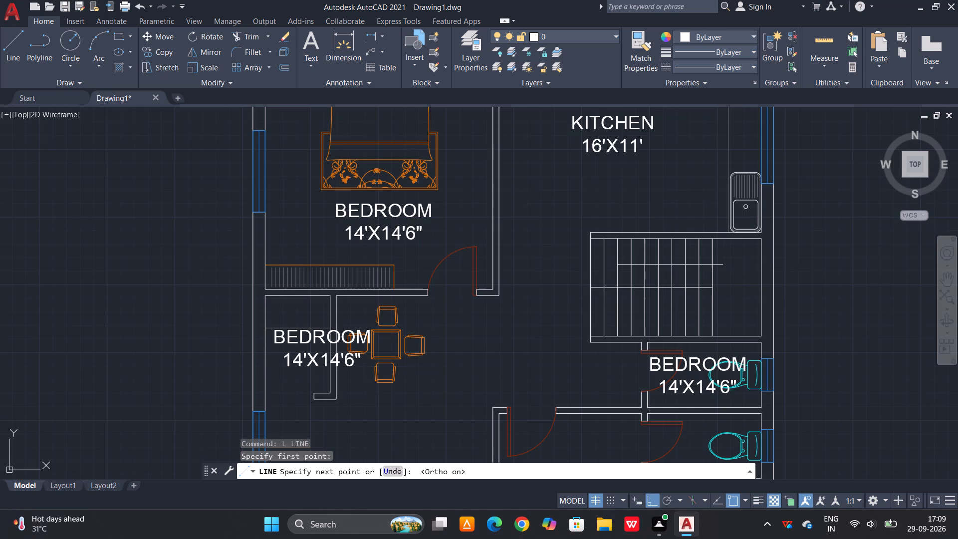
click(732, 261)
key(space)
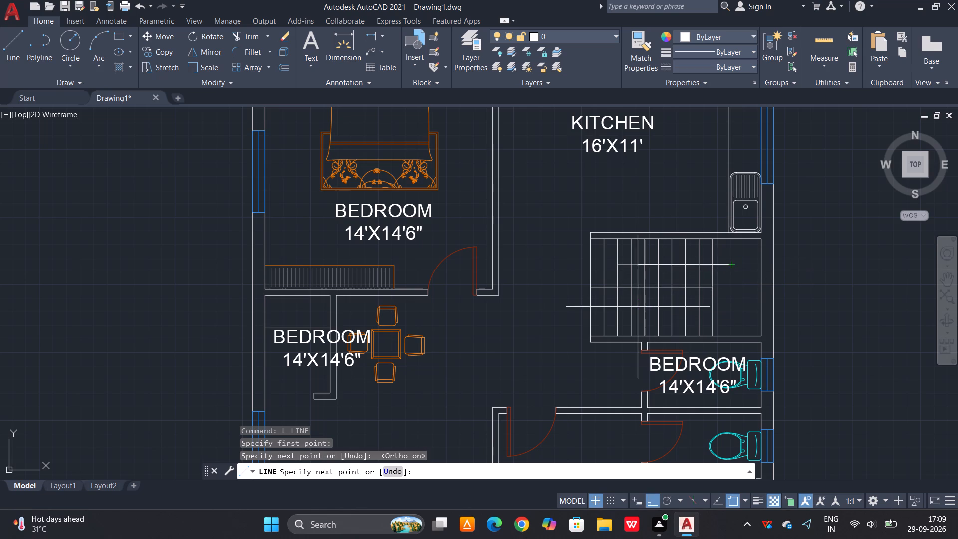
Draw a horizontal line about 7'-0 1/2" long through the lower stair flight, from the third tread line onto the landing.
key(space)
key(space)
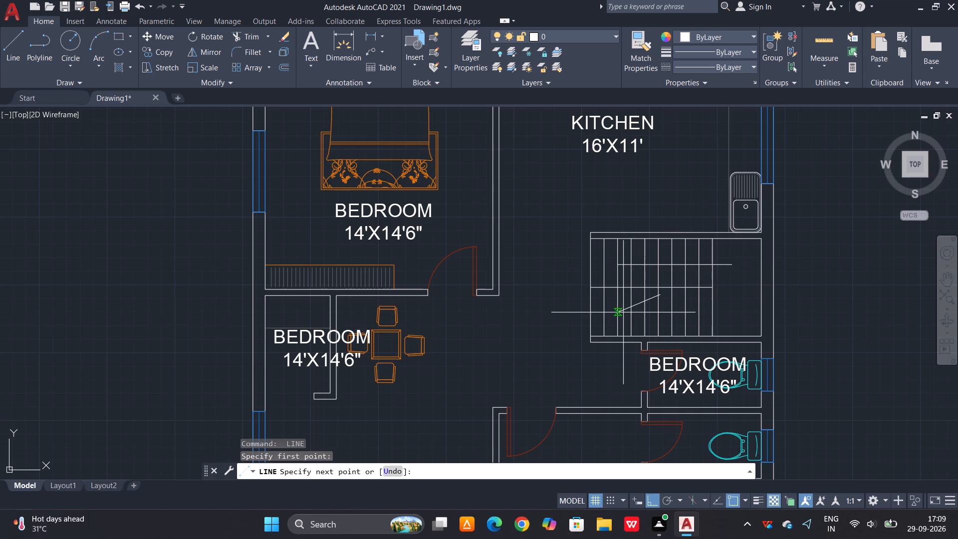
scroll(631, 302, up, 2)
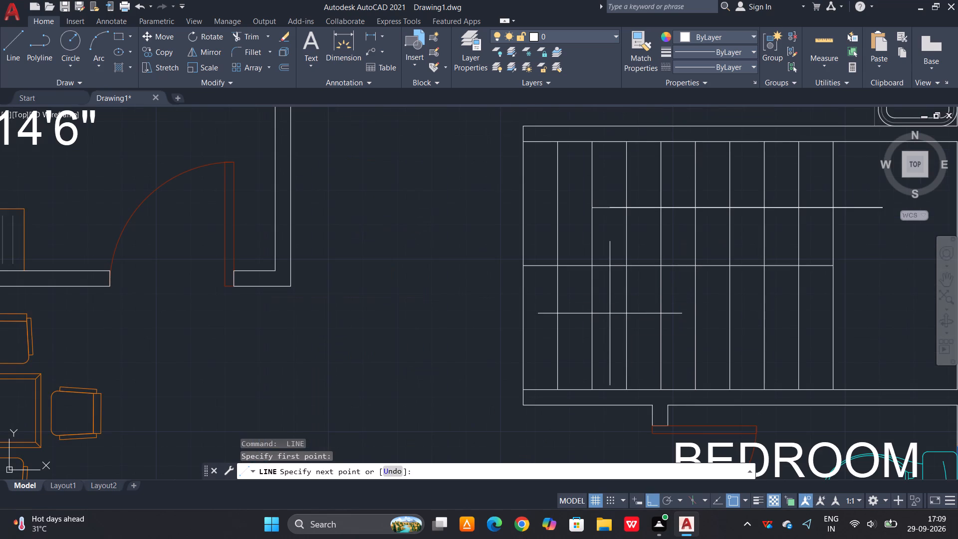
key(space)
key(space)
click(591, 325)
scroll(593, 328, down, 1)
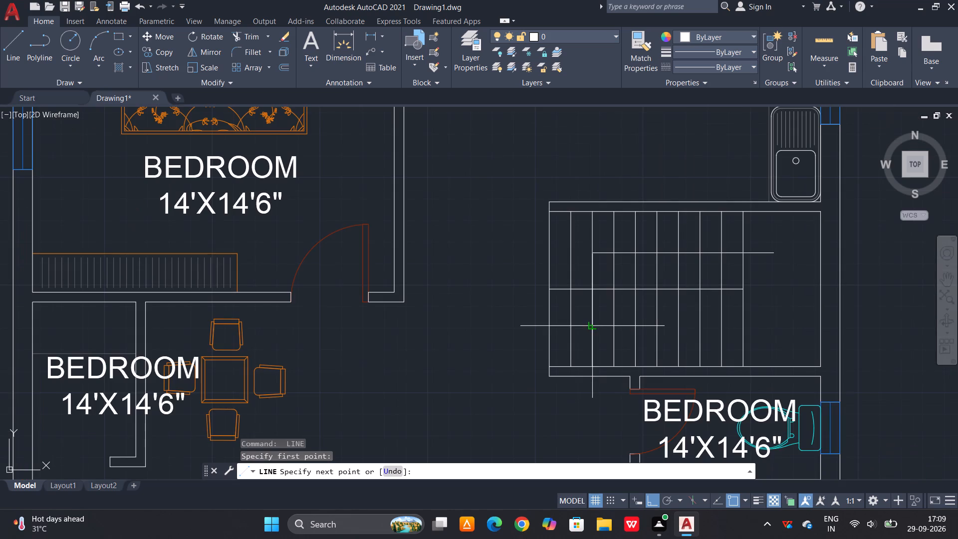
click(773, 312)
key(space)
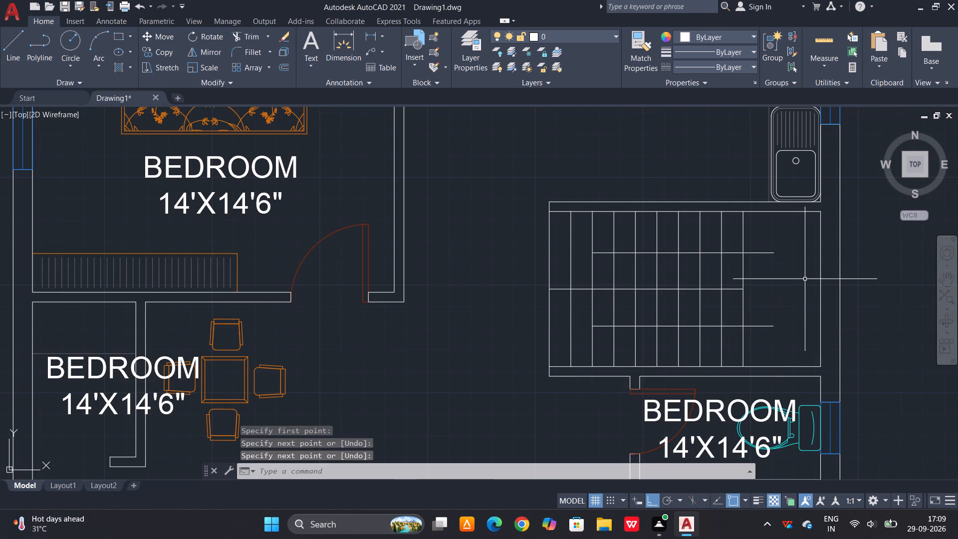
Draw a three-point arc over the landing from the upper direction line's end through the lower line's end, finishing among the treads.
text(A)
key(space)
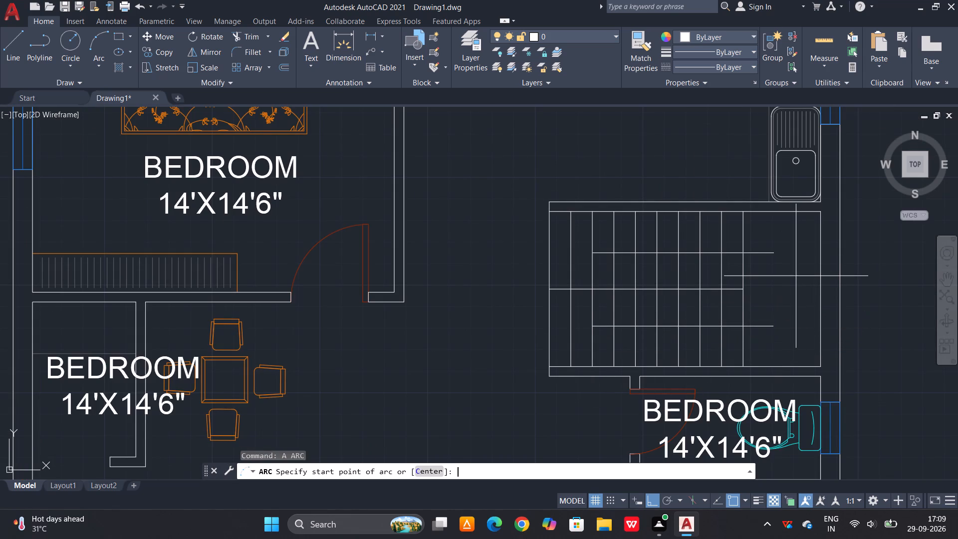
click(775, 255)
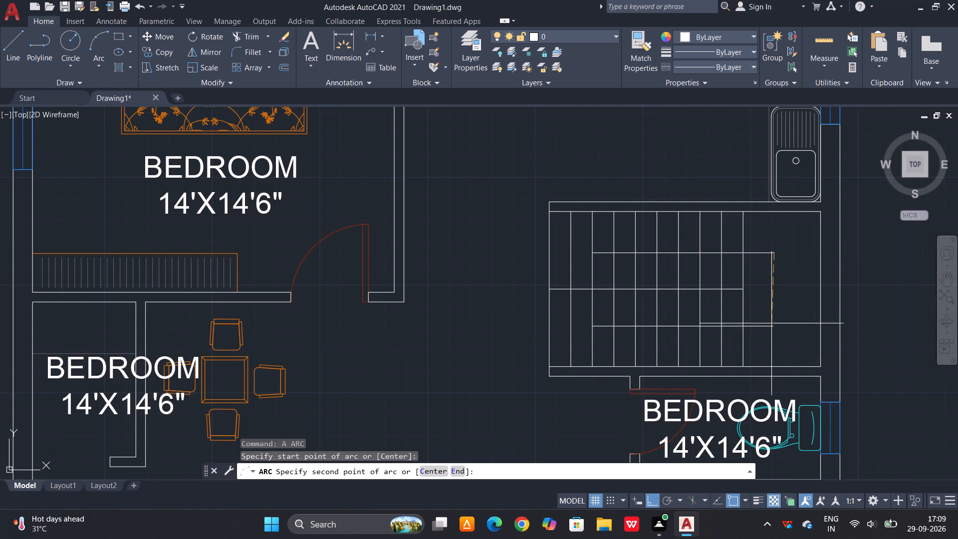
click(770, 325)
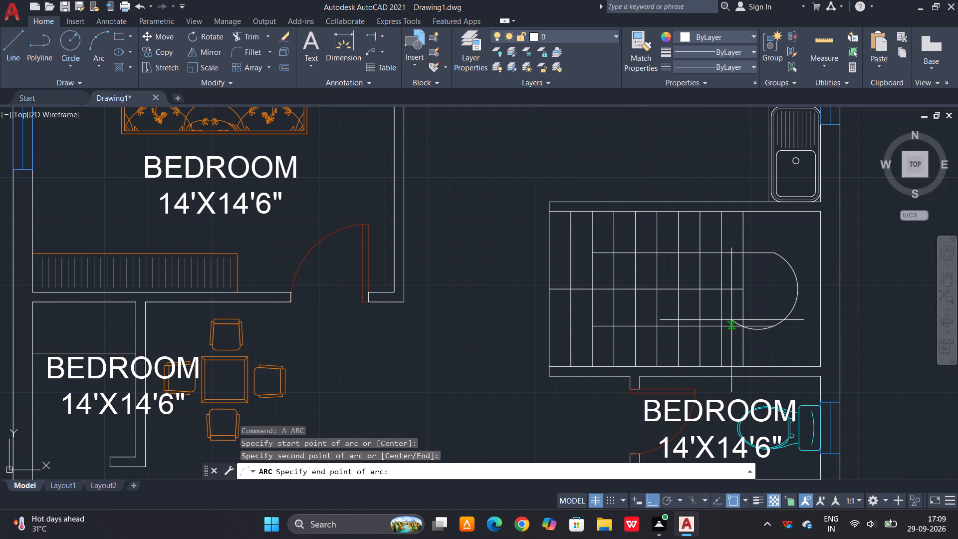
click(711, 307)
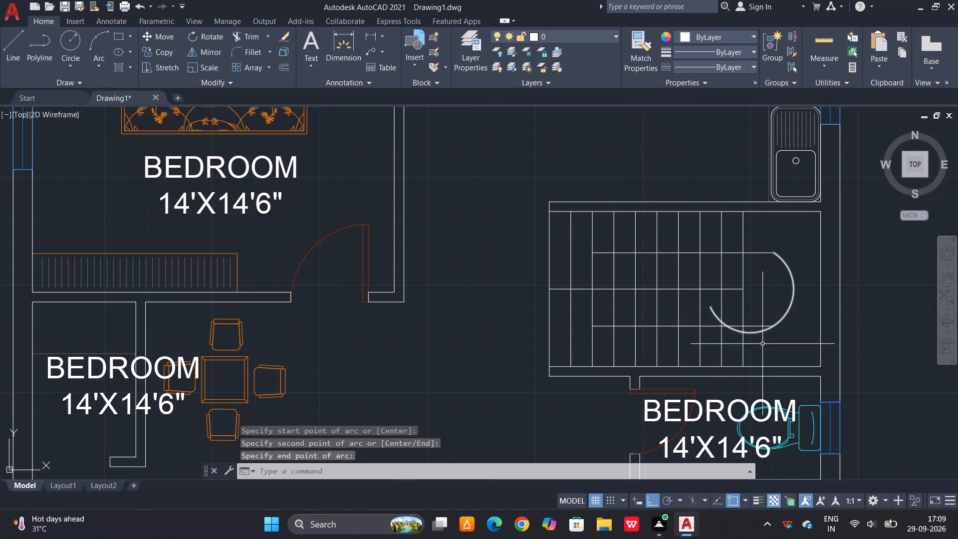
Trim away the arc pieces beyond the lower direction line's end, leaving only the curve that joins the two lines.
scroll(765, 344, up, 1)
key(Escape)
text(TR)
key(space)
key(space)
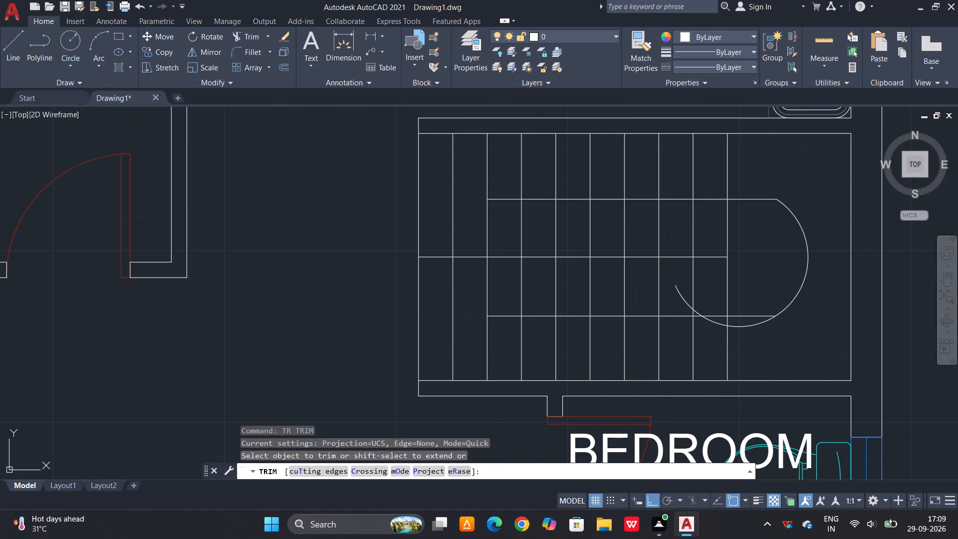
click(756, 326)
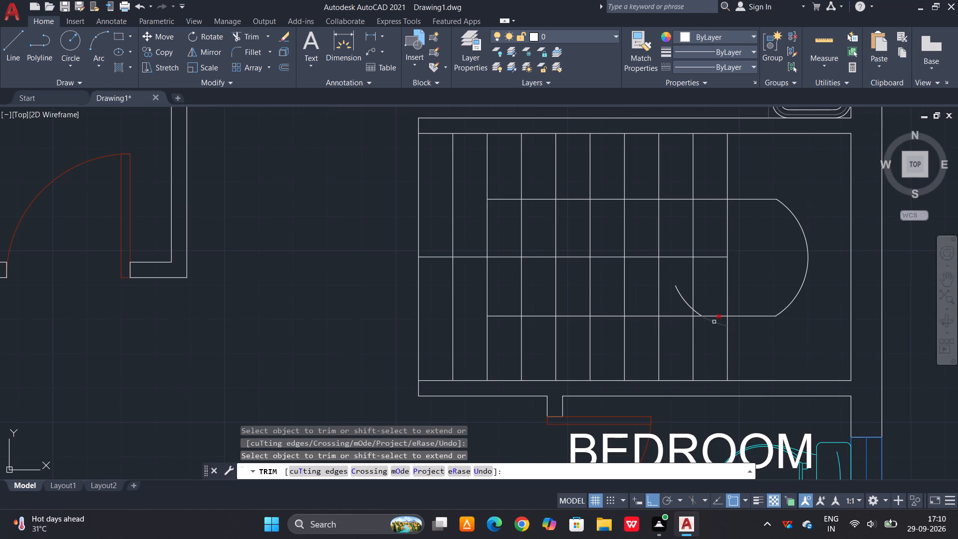
click(714, 322)
click(700, 315)
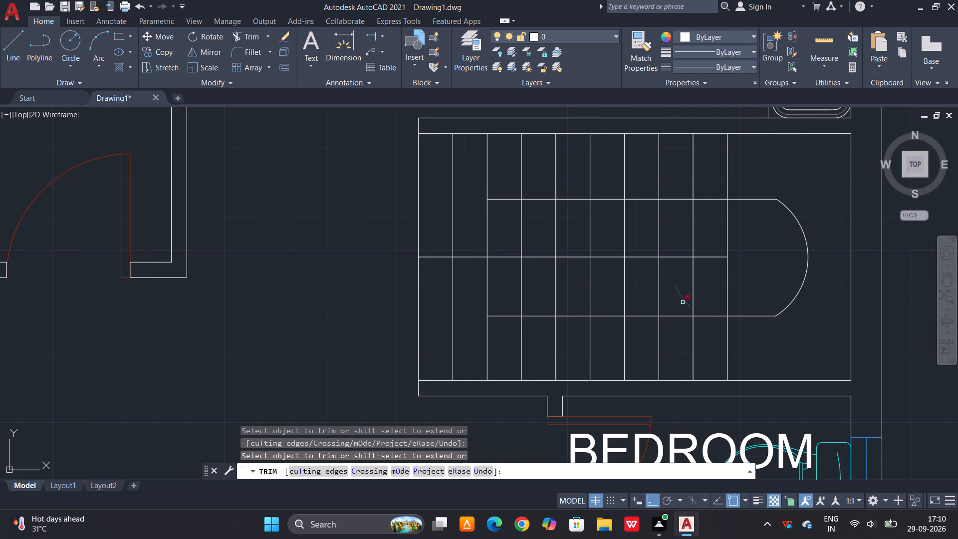
click(683, 292)
click(666, 298)
key(Escape)
key(Escape)
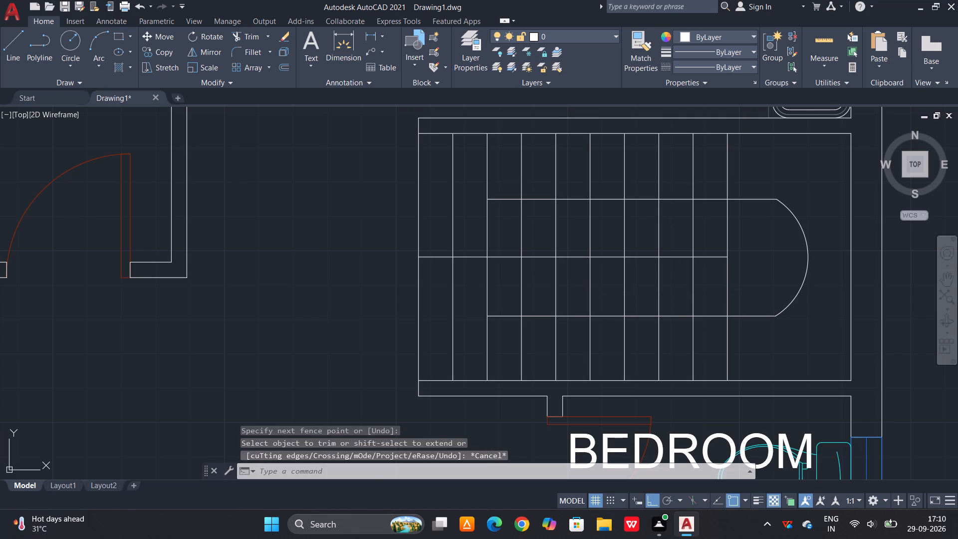
Draw a short diagonal arrowhead line with Ortho off, from the lower direction line's start up toward the adjacent tread.
key(l)
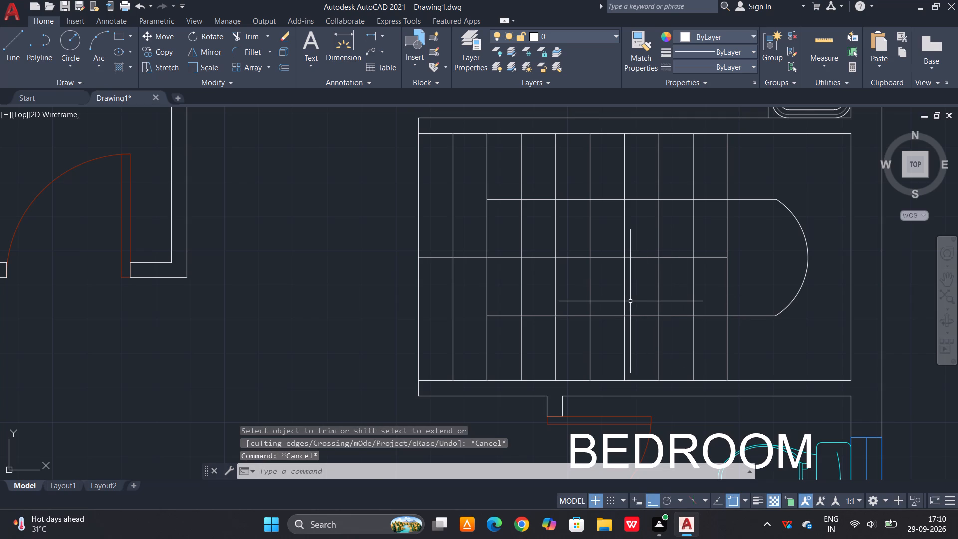
key(space)
scroll(502, 312, up, 1)
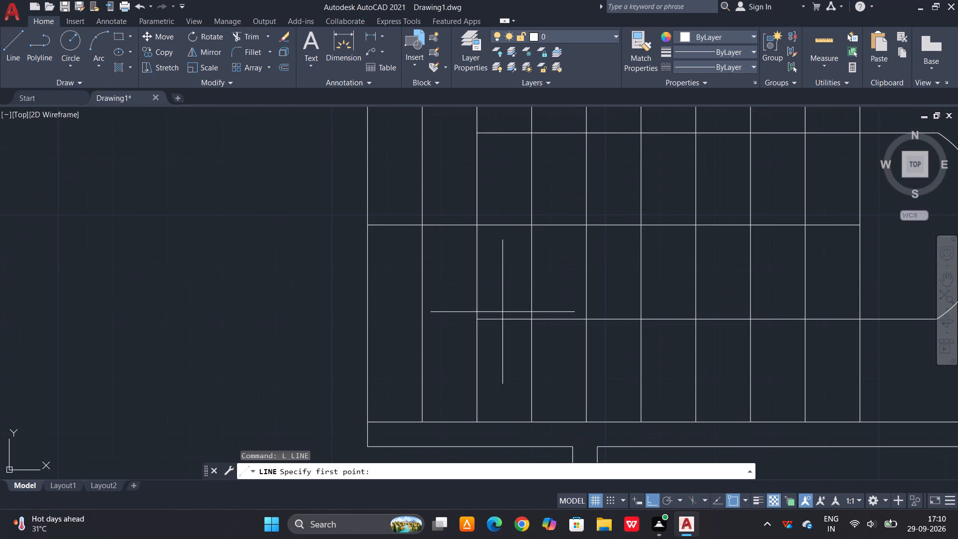
click(477, 320)
key(F8)
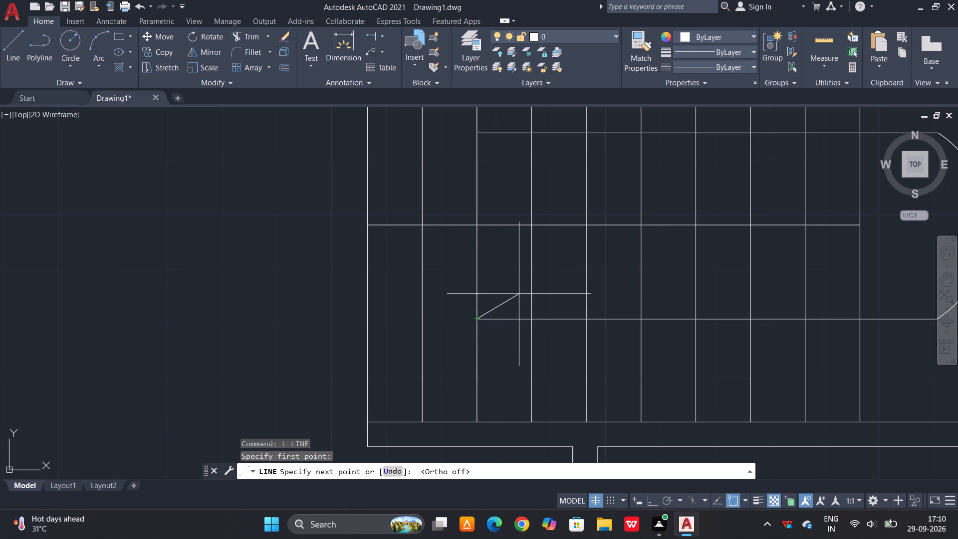
click(522, 291)
key(space)
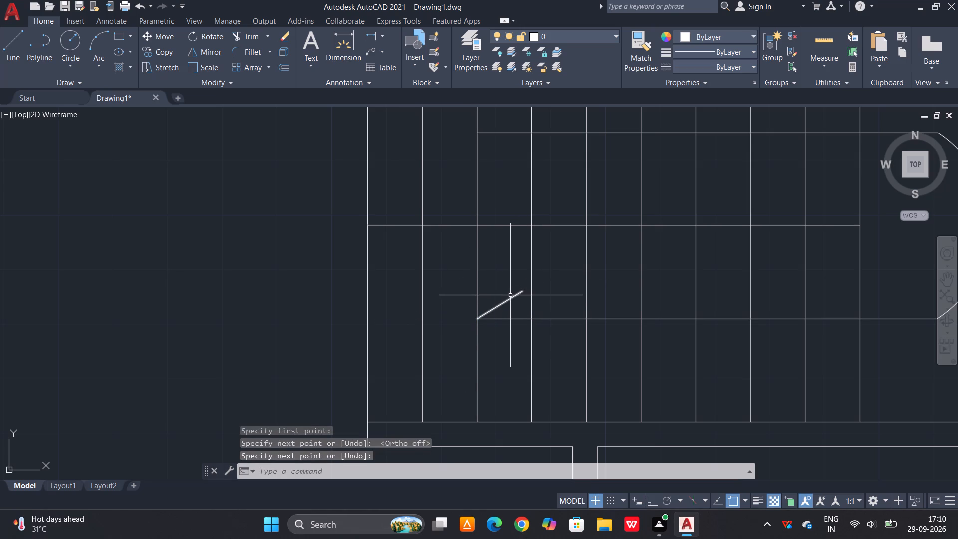
Mirror the short diagonal line about the lower direction line with Ortho on, keeping the original, to complete the arrowhead.
click(510, 296)
click(508, 300)
text(MI)
key(space)
click(477, 316)
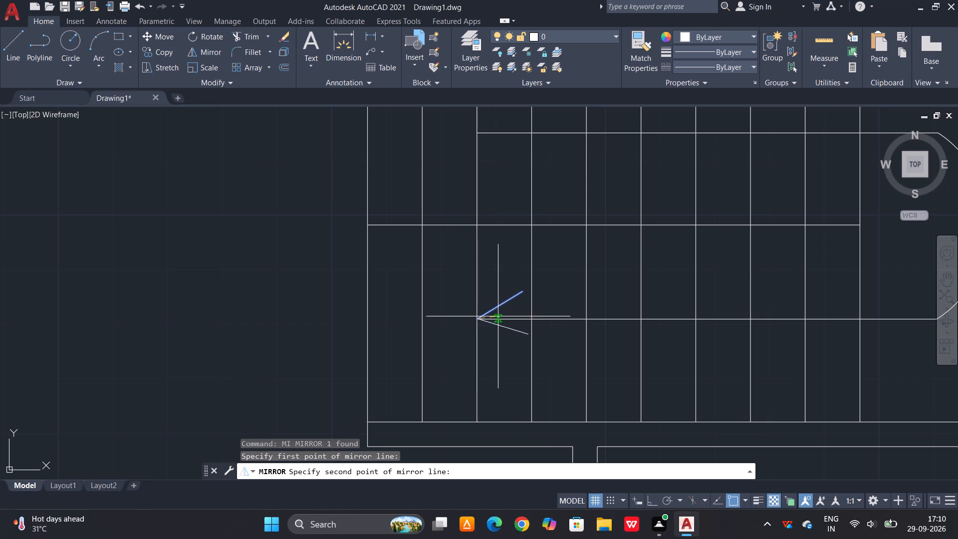
key(F8)
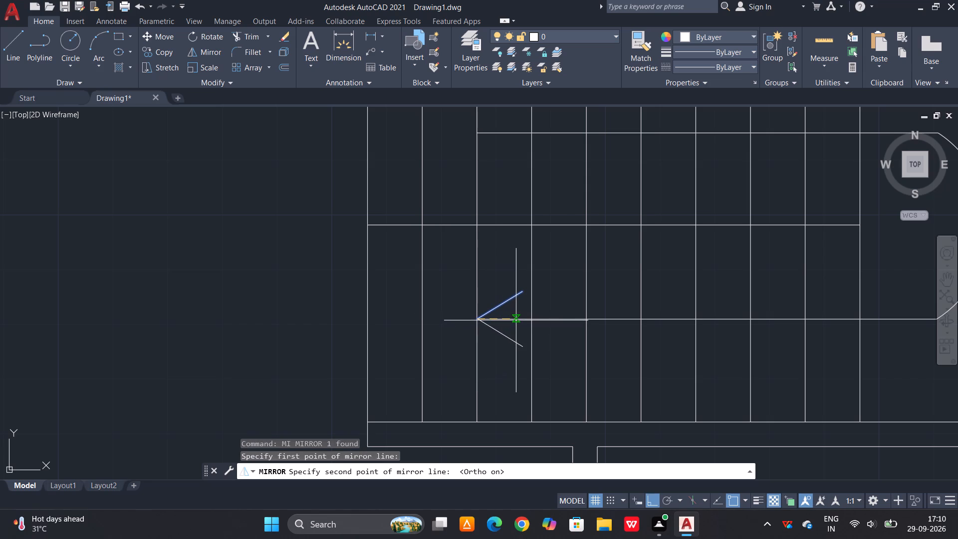
click(517, 320)
key(space)
Replace the first line of the label copy in the small room beside the dining table with POOJA.
scroll(560, 292, down, 1)
scroll(589, 223, down, 1)
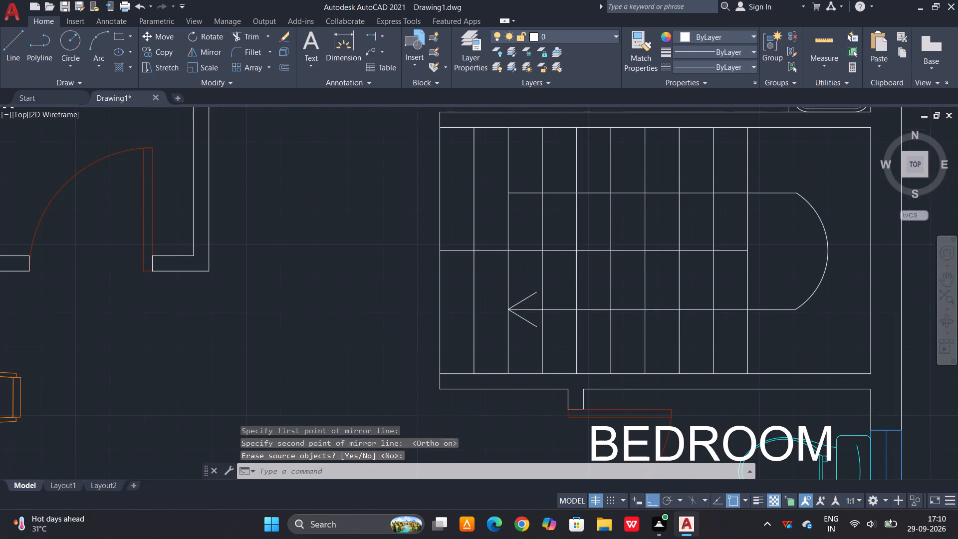
scroll(589, 223, down, 1)
scroll(501, 230, down, 1)
scroll(324, 260, up, 1)
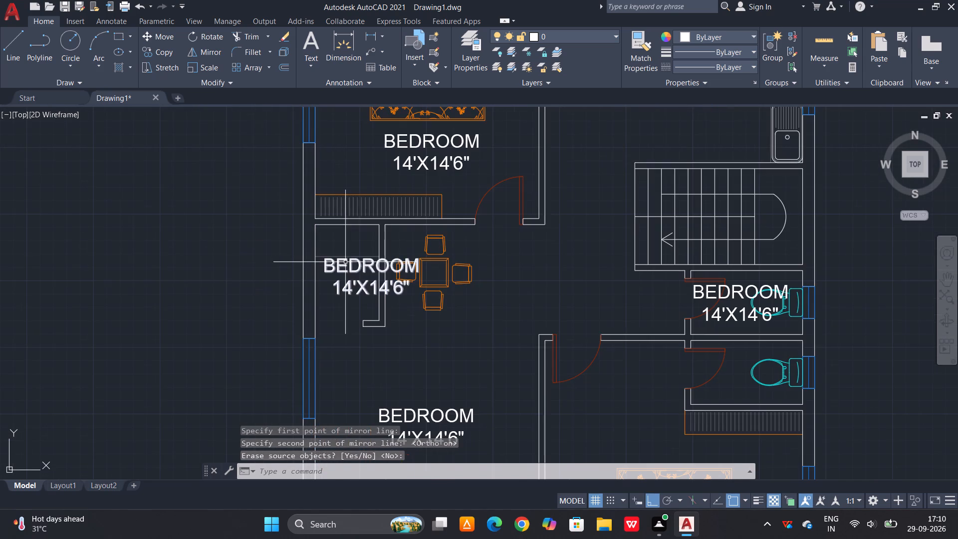
double_click(357, 264)
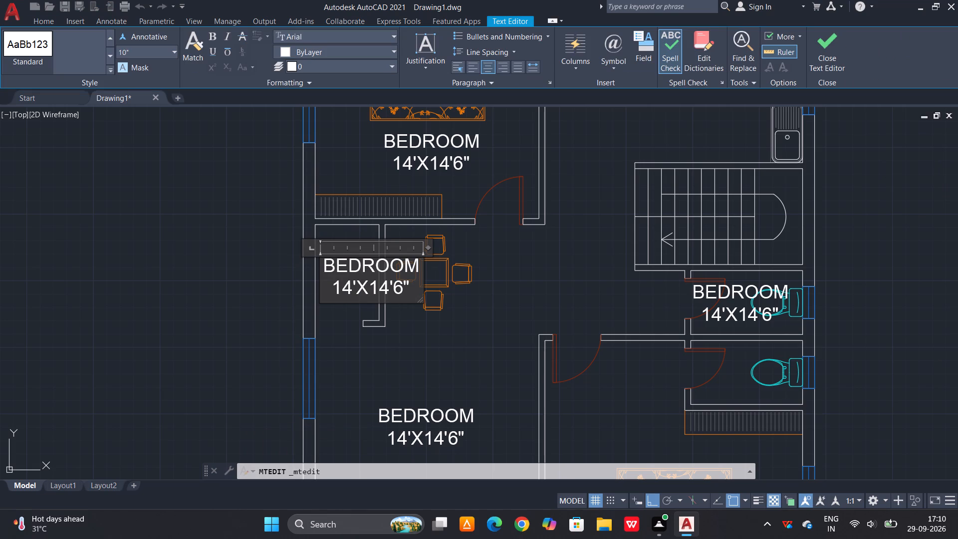
drag(417, 261, 338, 258)
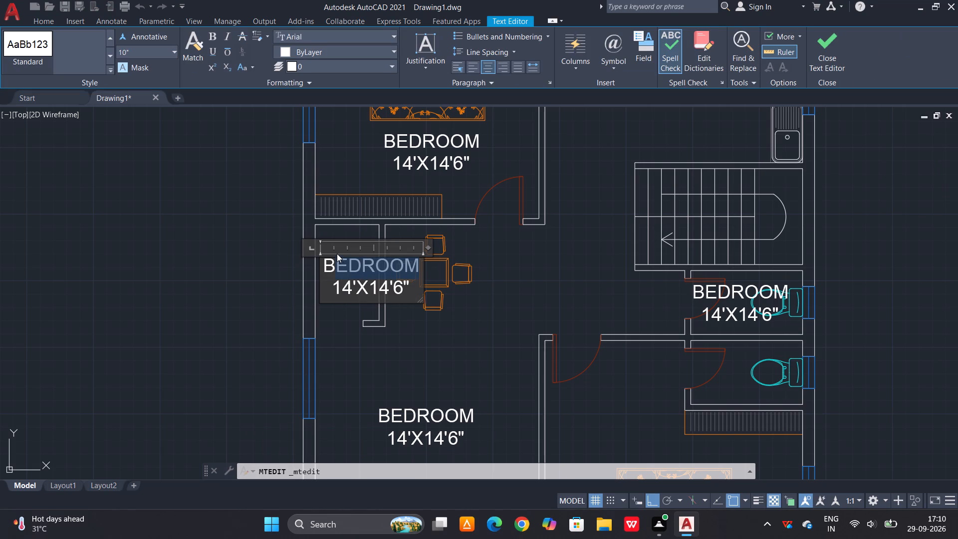
key(BackSpace)
key(BackSpace)
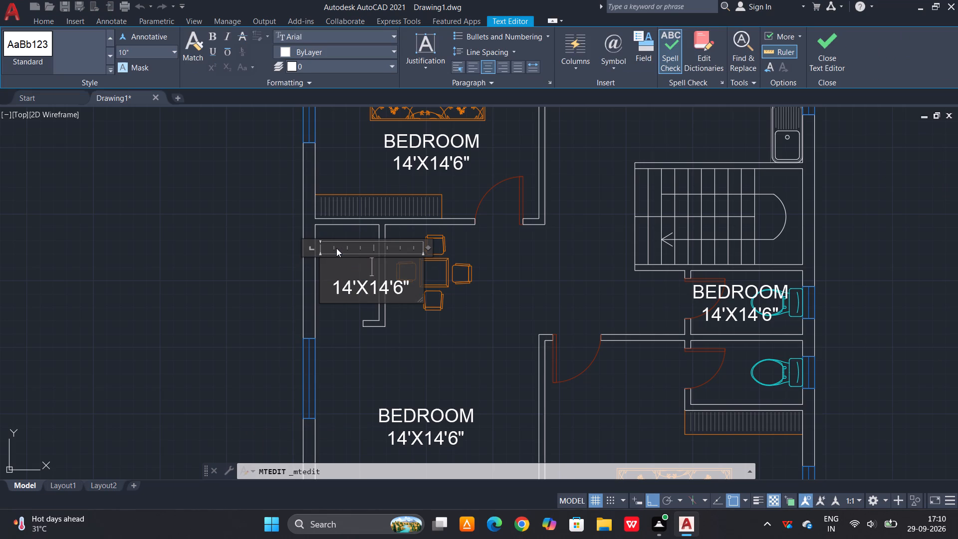
text(POOJA)
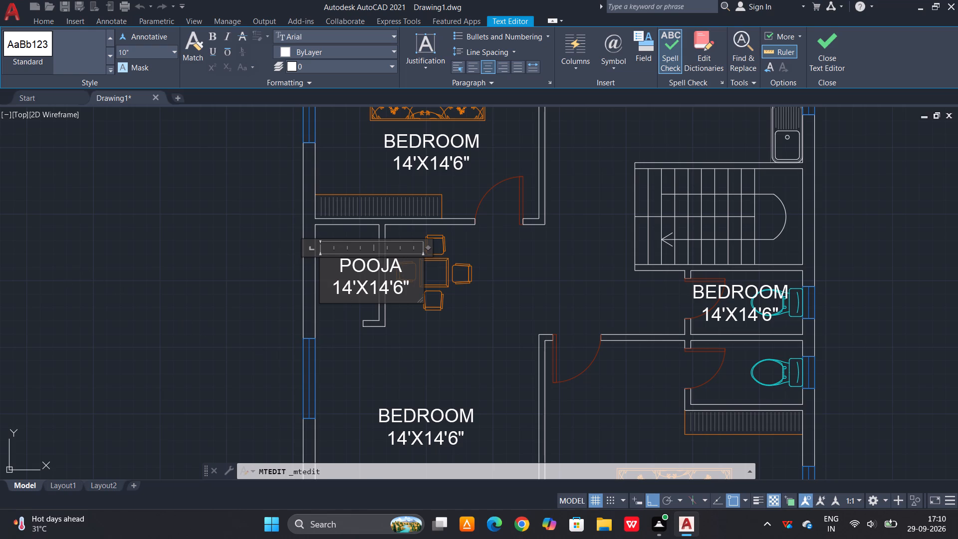
Change the dimension line of the POOJA label to 6'X4' and finish the text edit.
drag(353, 286, 319, 285)
key(6)
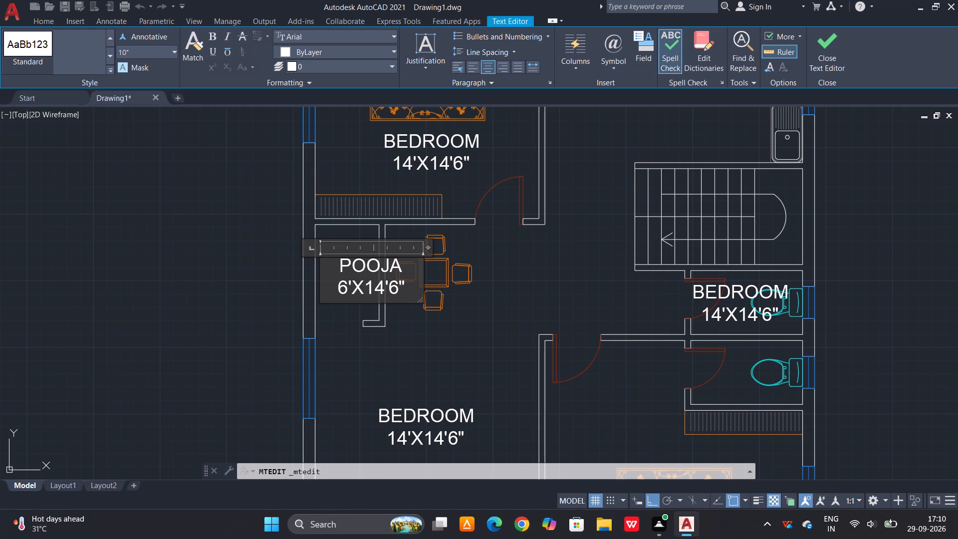
drag(397, 290, 365, 290)
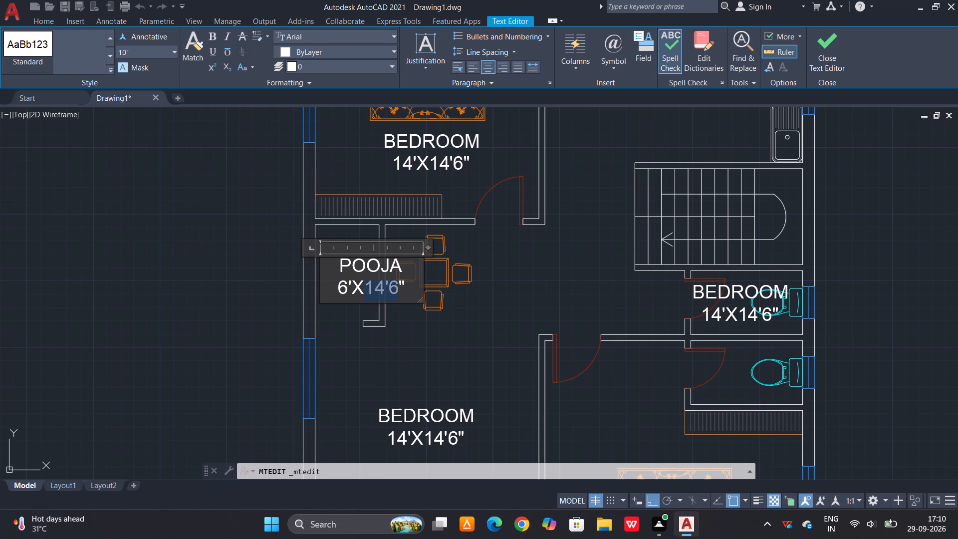
drag(365, 290, 365, 290)
key(4)
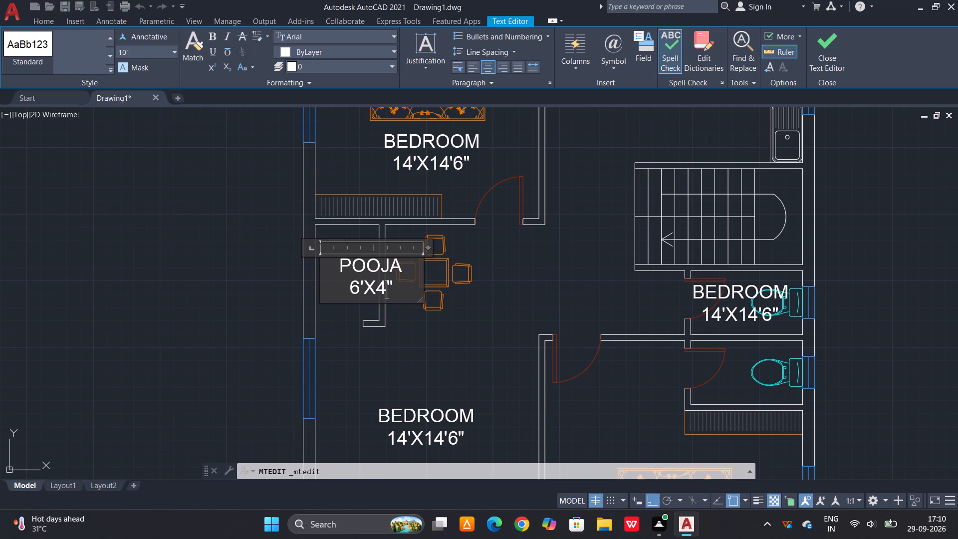
drag(394, 289, 377, 291)
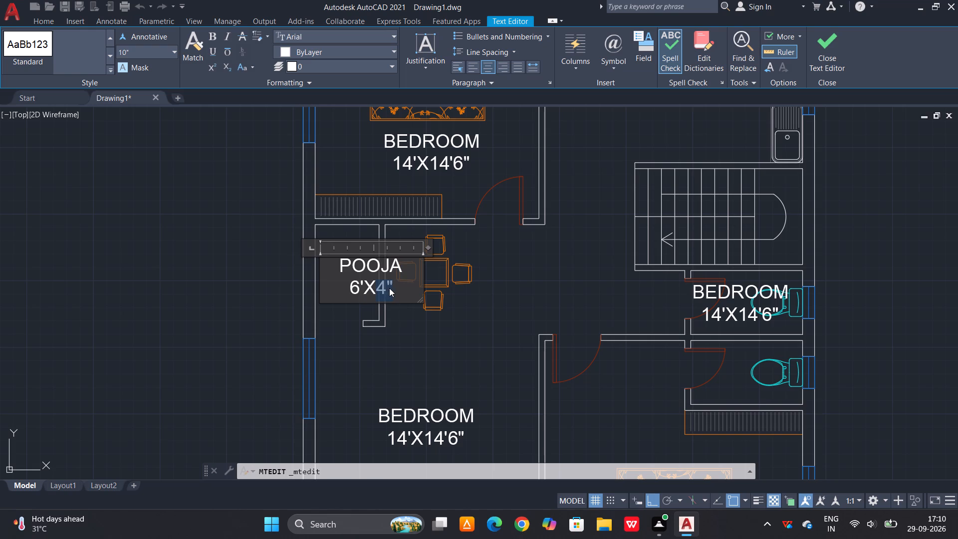
click(393, 285)
key(BackSpace)
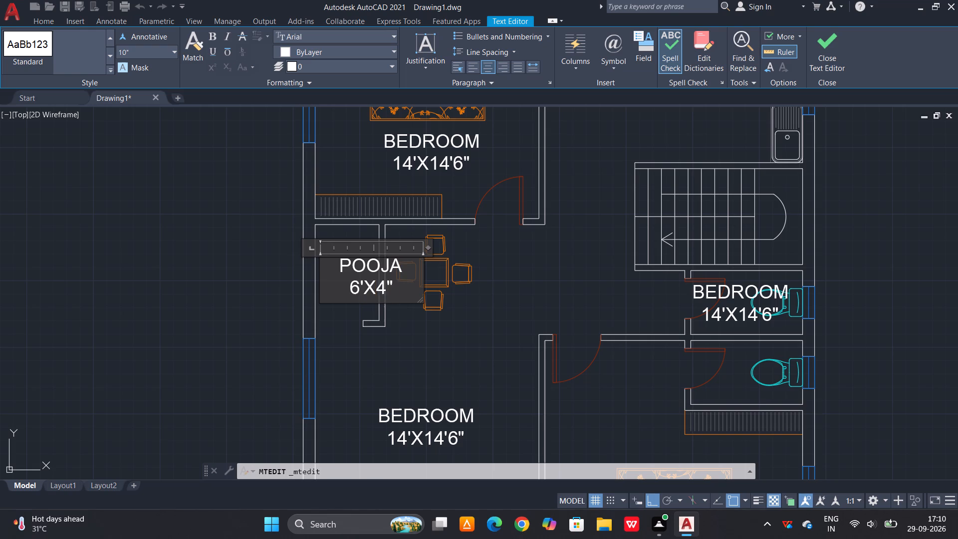
key(apostrophe)
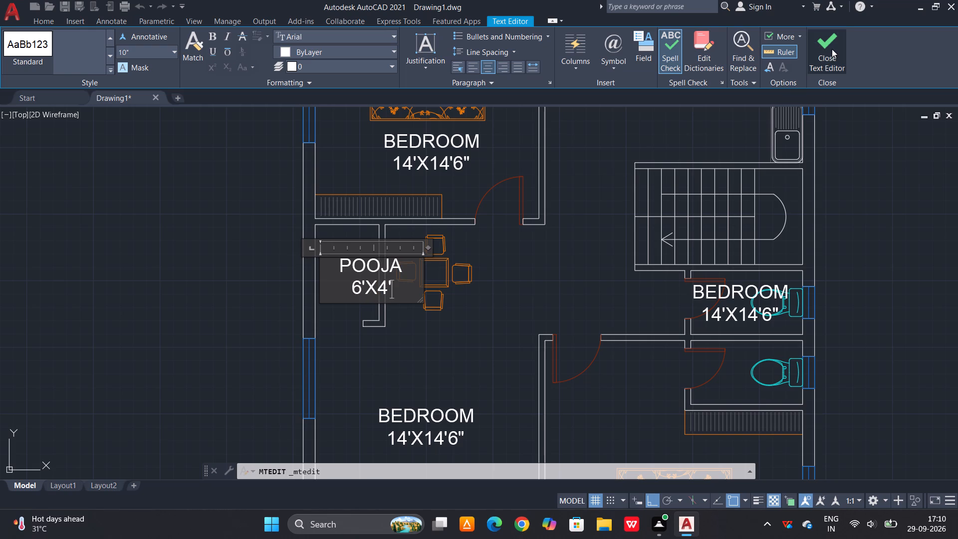
click(832, 48)
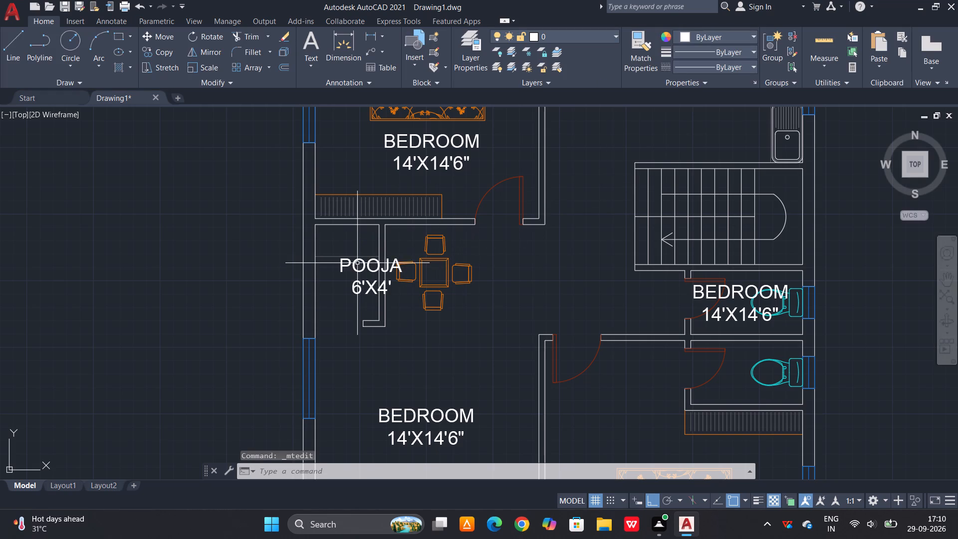
Rotate the POOJA label 90° counterclockwise so its text reads vertically.
click(357, 262)
text(RO)
key(space)
click(369, 259)
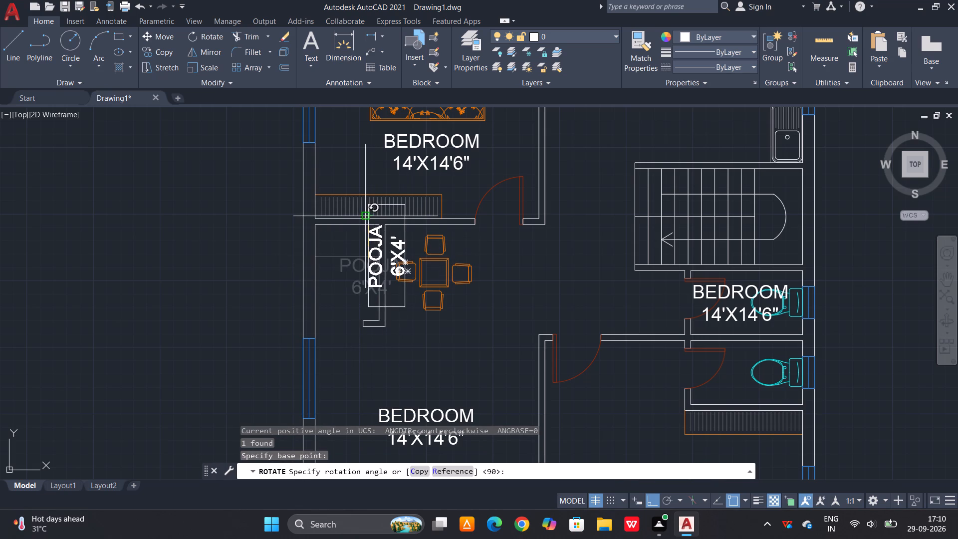
click(381, 180)
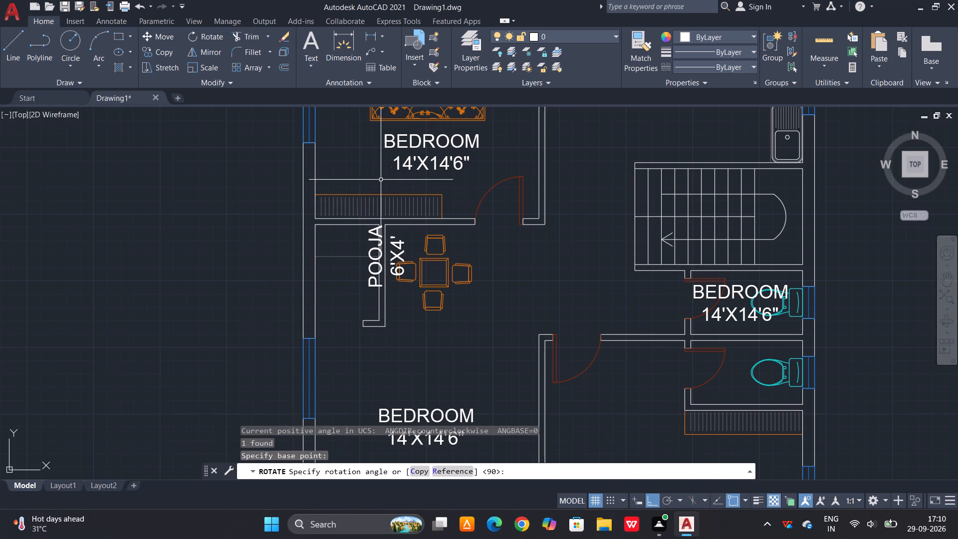
Move the rotated POOJA label with Ortho off into the small room beside the dining table, clear of its walls.
click(372, 269)
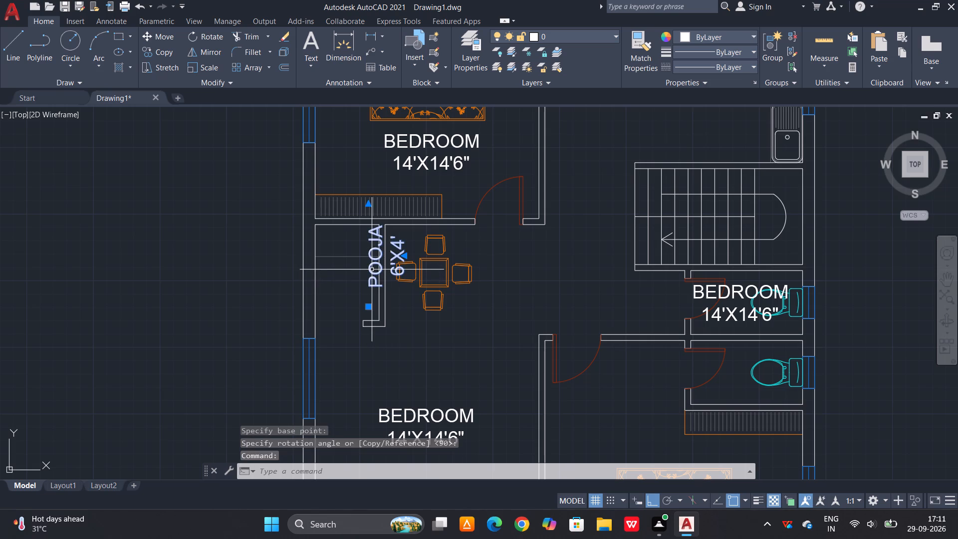
key(m)
key(space)
click(378, 263)
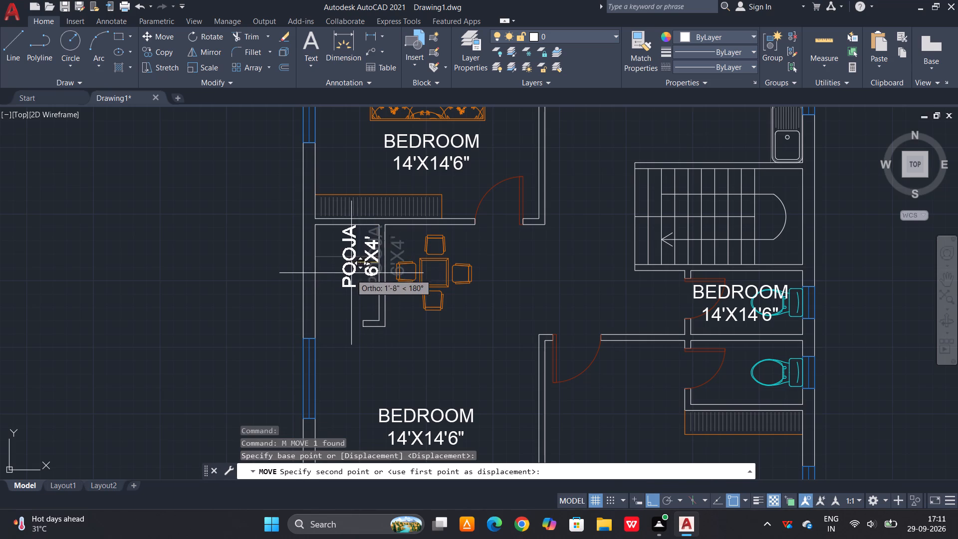
key(F8)
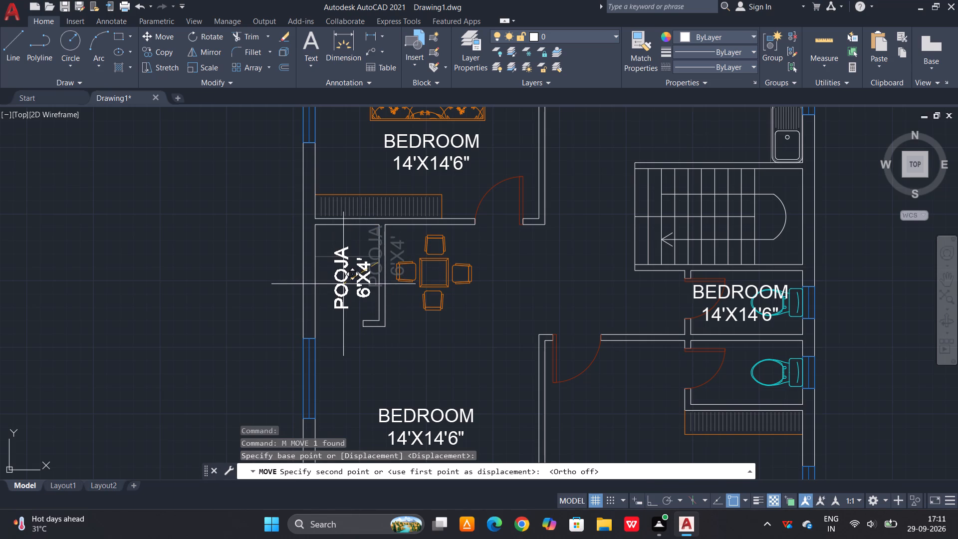
click(343, 283)
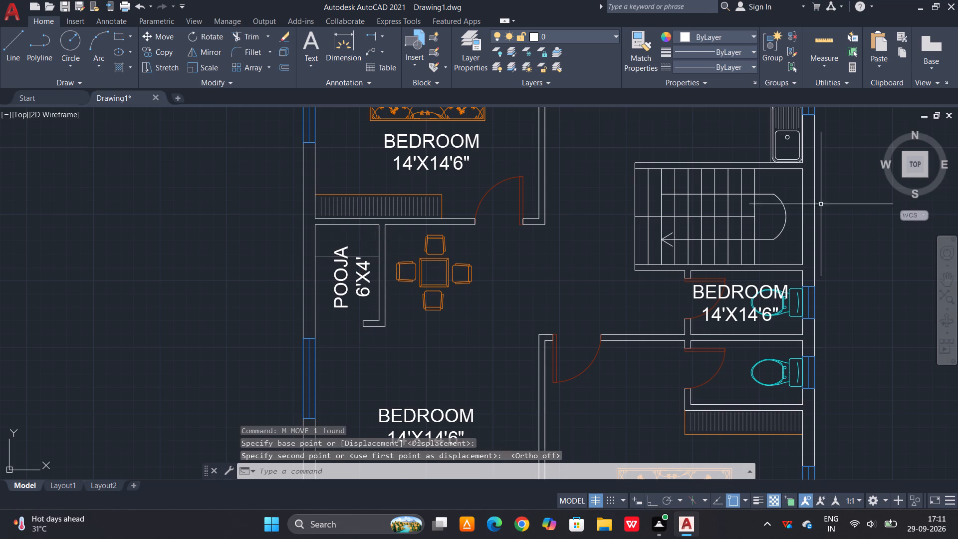
Replace the label's first line in the living area with LIVING ROOM and widen its text frame to fit one line.
scroll(694, 186, down, 2)
scroll(610, 265, up, 1)
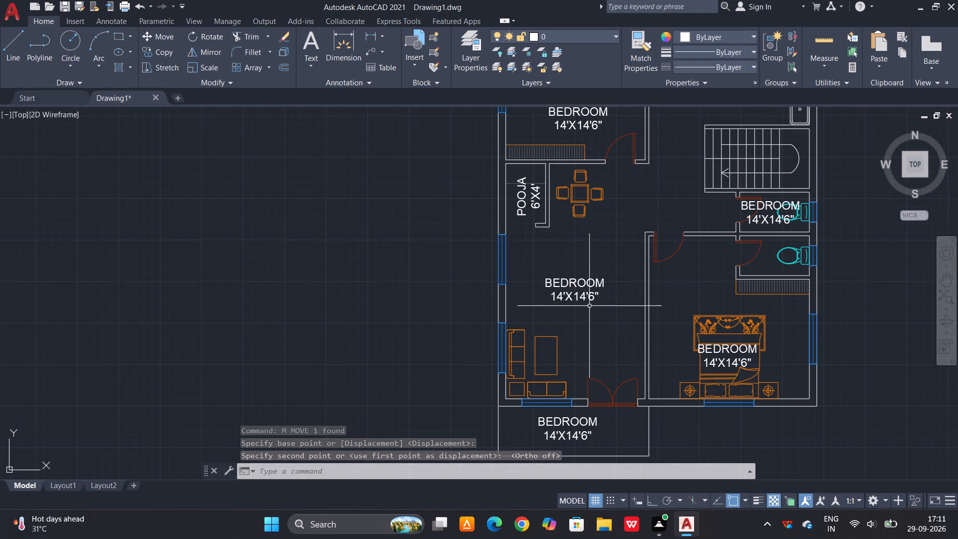
scroll(579, 281, up, 2)
triple_click(583, 279)
double_click(576, 287)
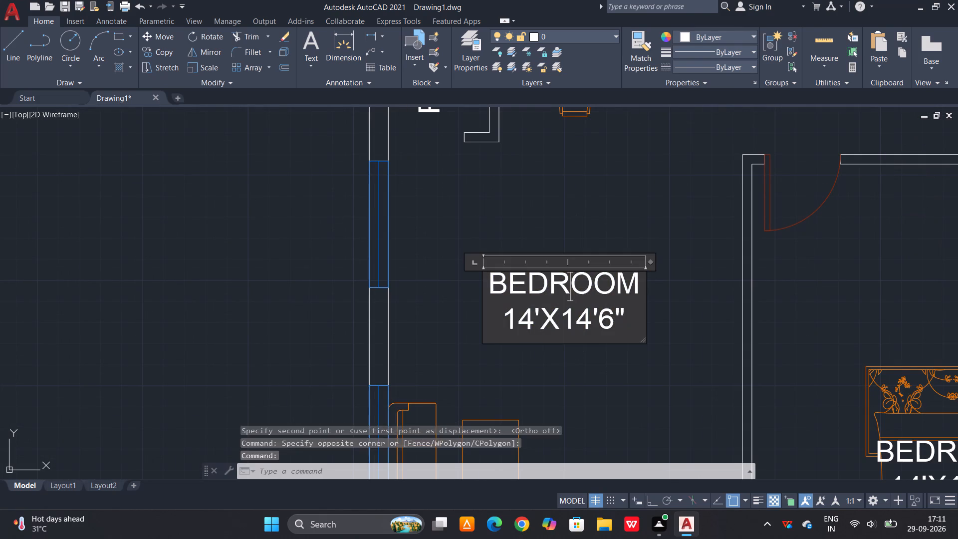
drag(639, 285, 487, 283)
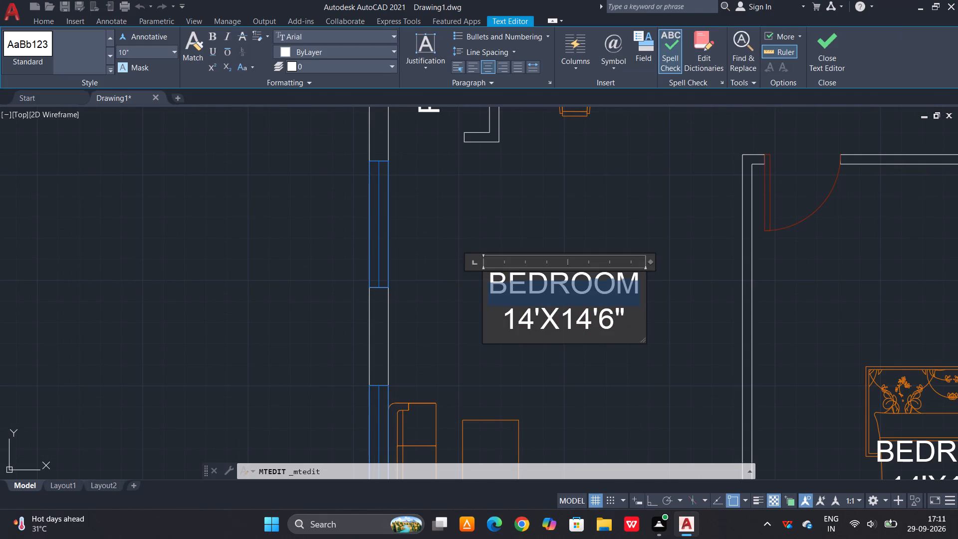
drag(487, 283, 484, 283)
text(LI)
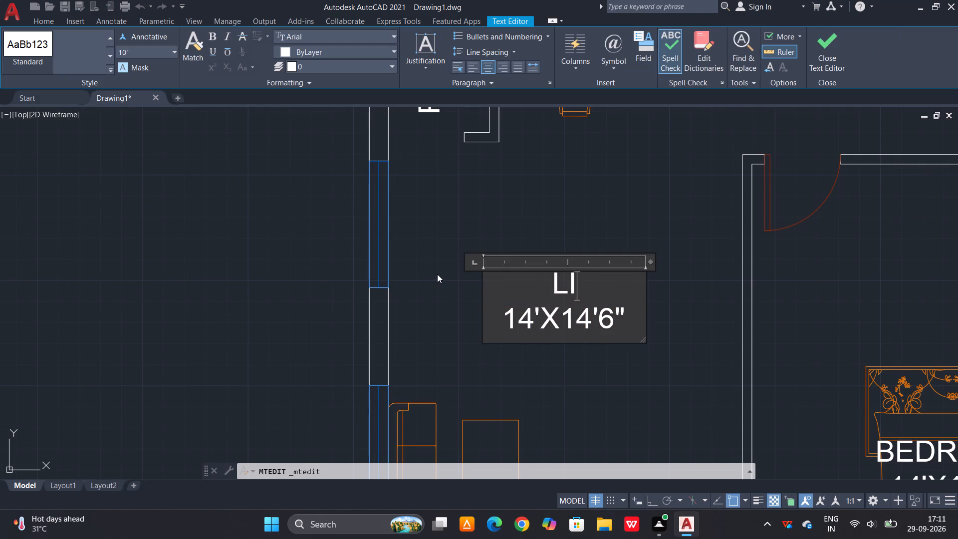
text(VING ROOM)
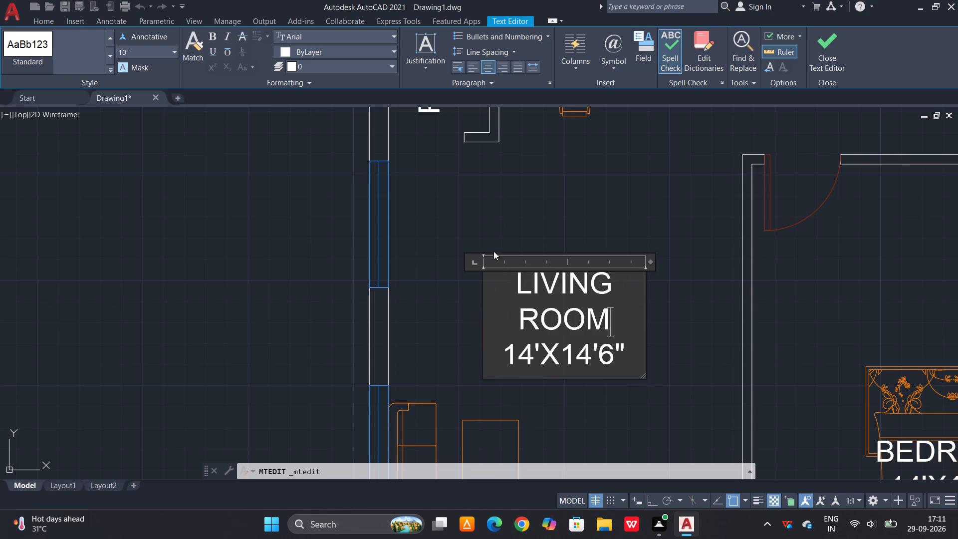
drag(653, 264, 656, 262)
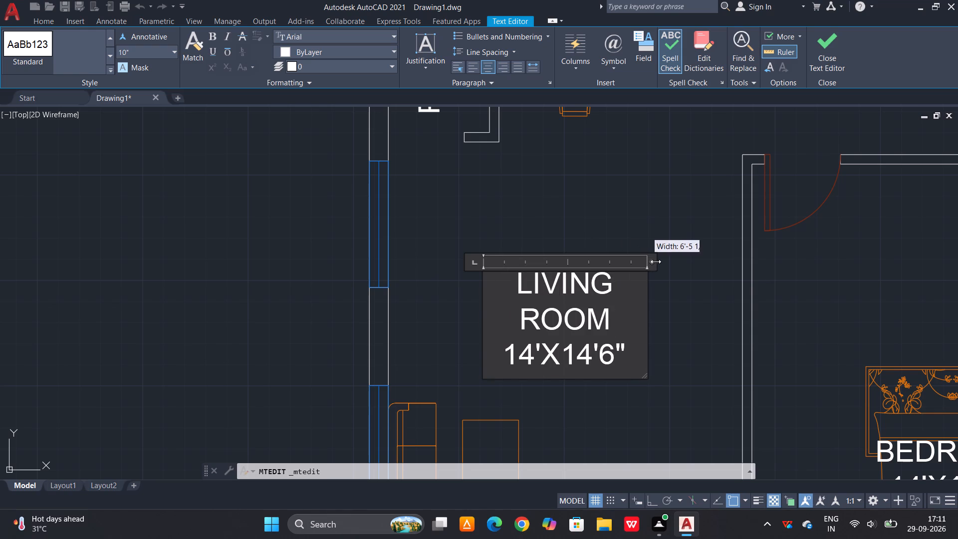
drag(656, 262, 707, 267)
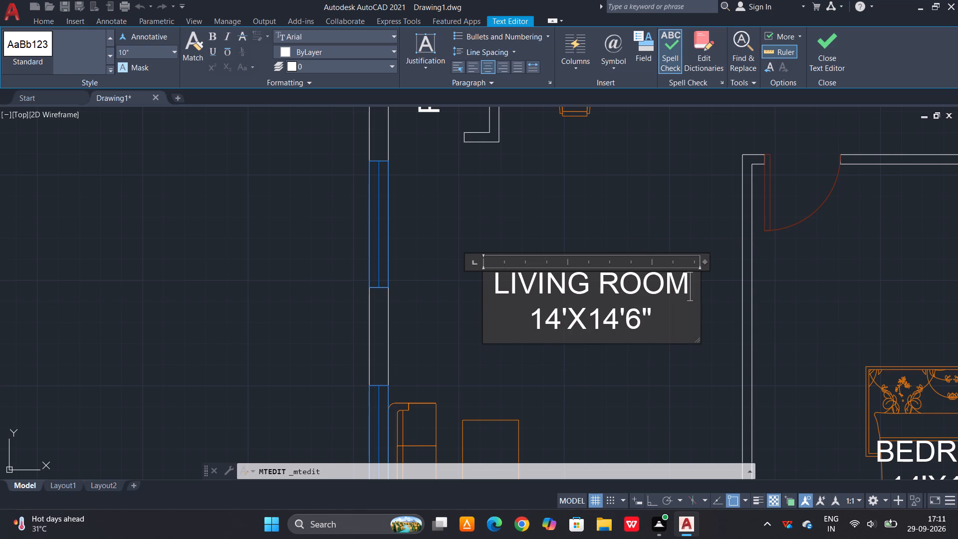
Change the dimension line of the LIVING ROOM label to 18'X14'6" and finish the text edit.
click(561, 310)
key(BackSpace)
key(8)
click(837, 51)
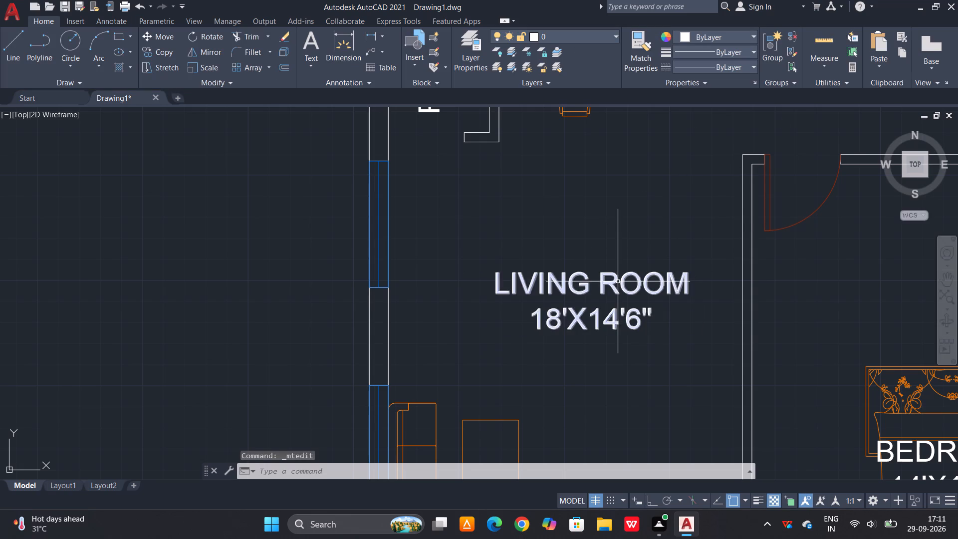
Move the LIVING ROOM label to the middle of the living room, just above the coffee table.
click(618, 281)
text(M)
key(space)
scroll(617, 279, down, 2)
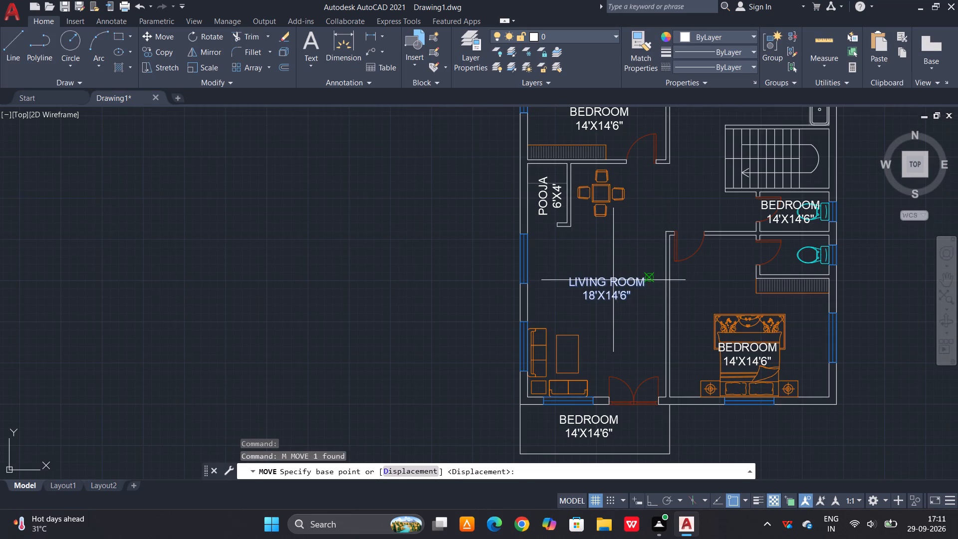
drag(613, 280, 604, 283)
drag(601, 285, 628, 297)
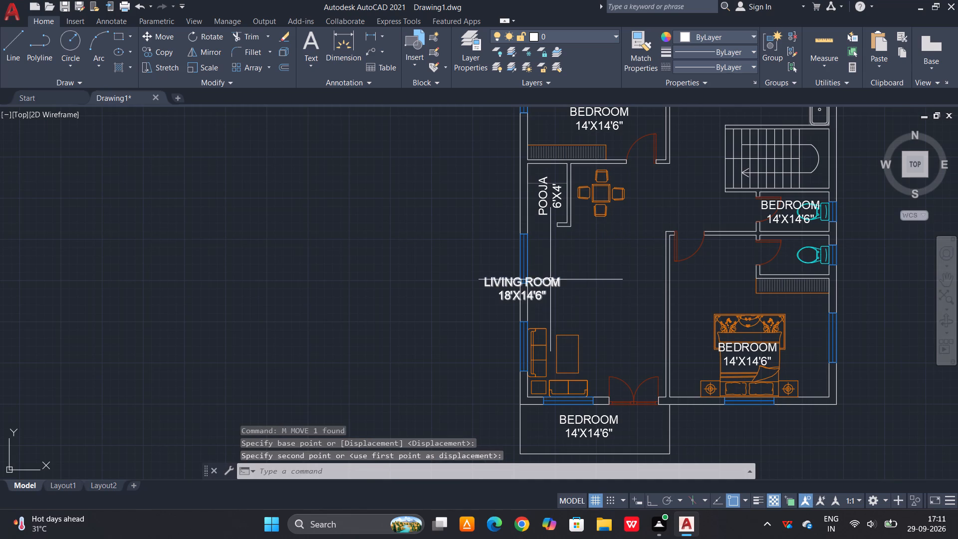
click(550, 279)
text(M)
key(space)
drag(540, 280, 540, 278)
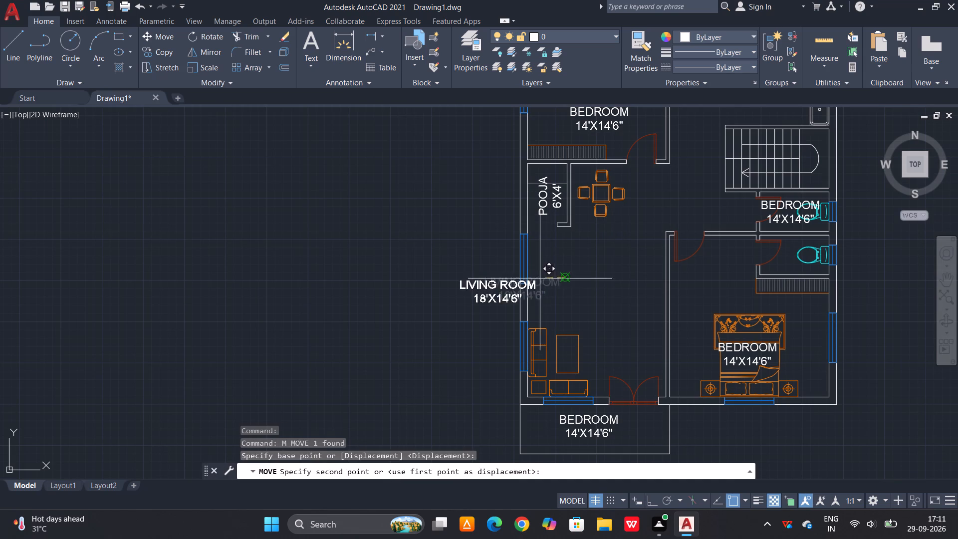
drag(540, 278, 637, 297)
click(637, 297)
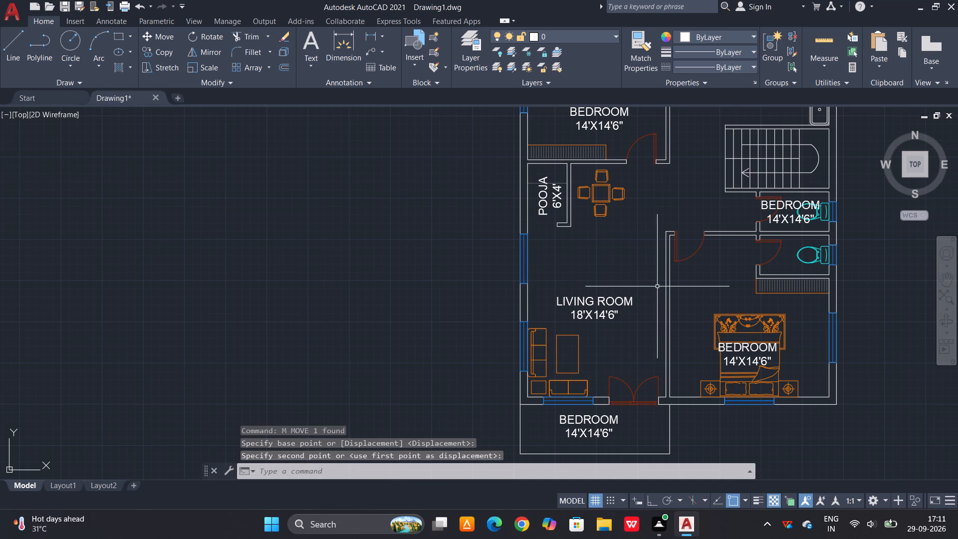
Replace the first line of the bedroom label copy in the area outside the double entrance door with SITOUT.
scroll(657, 285, down, 1)
scroll(623, 350, up, 1)
scroll(578, 413, up, 2)
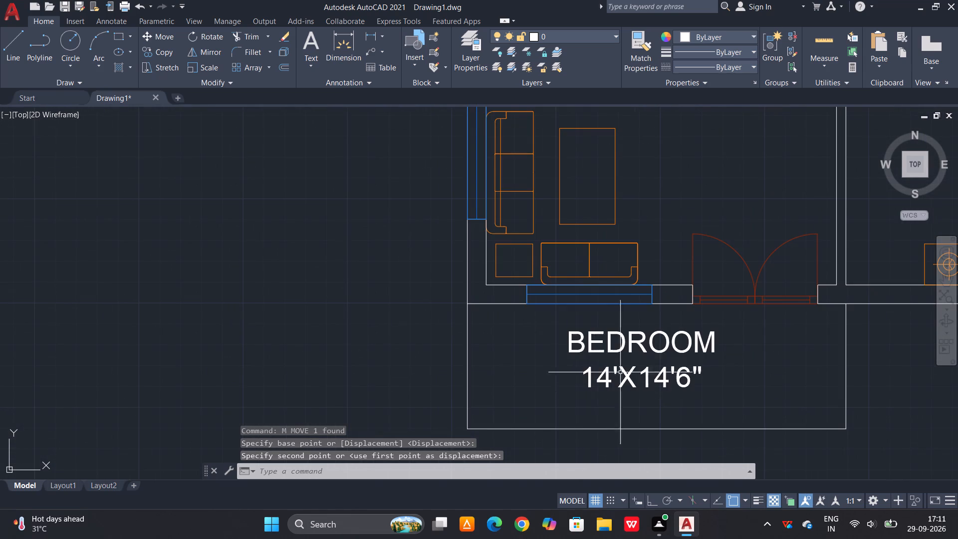
triple_click(641, 343)
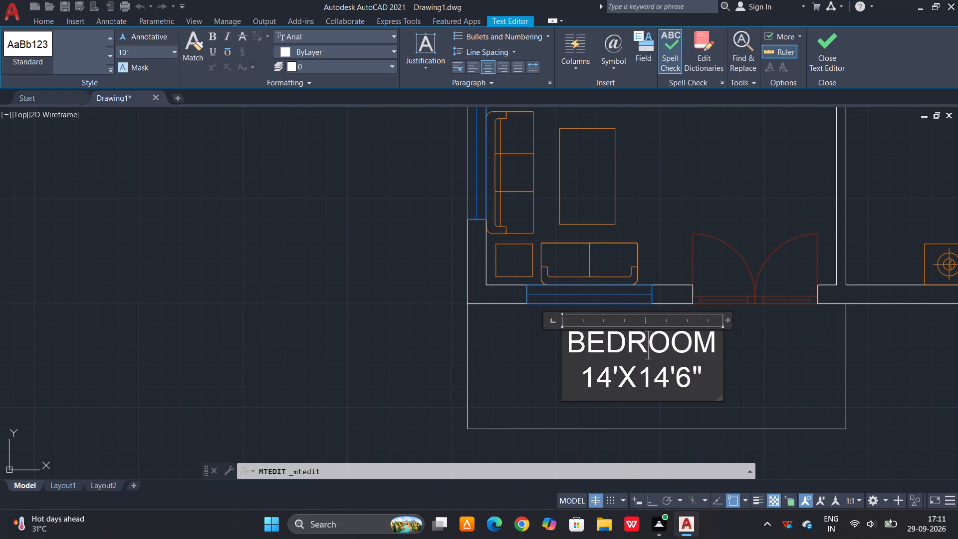
drag(718, 341, 551, 316)
text(SIT)
text(OUT)
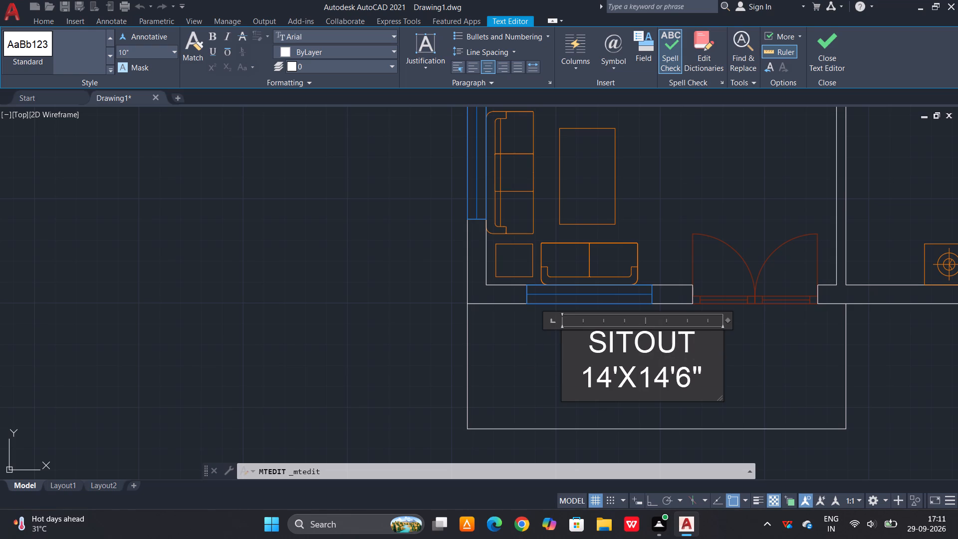
Change the dimension line of the SITOUT label to 5'X15' and finish the text edit.
drag(614, 374, 583, 374)
key(5)
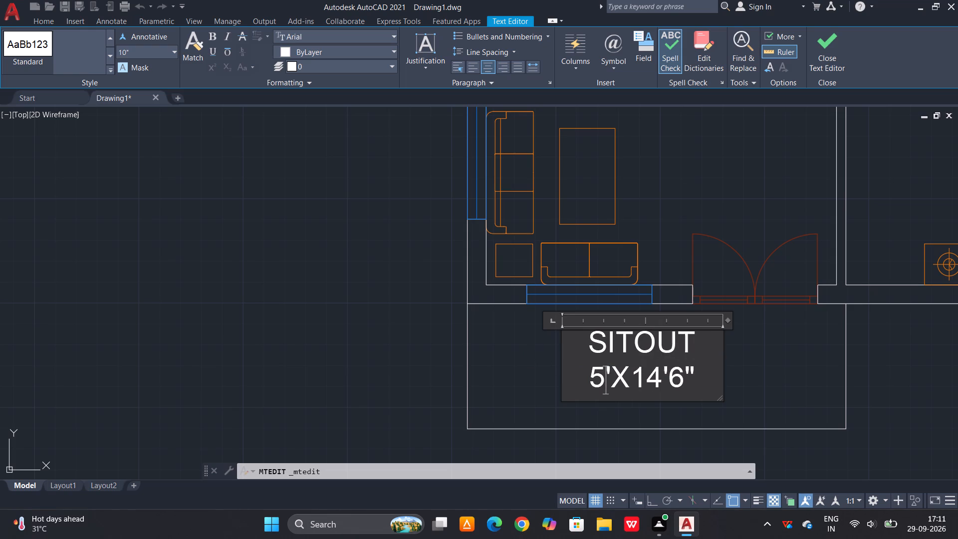
drag(704, 372, 676, 372)
key(BackSpace)
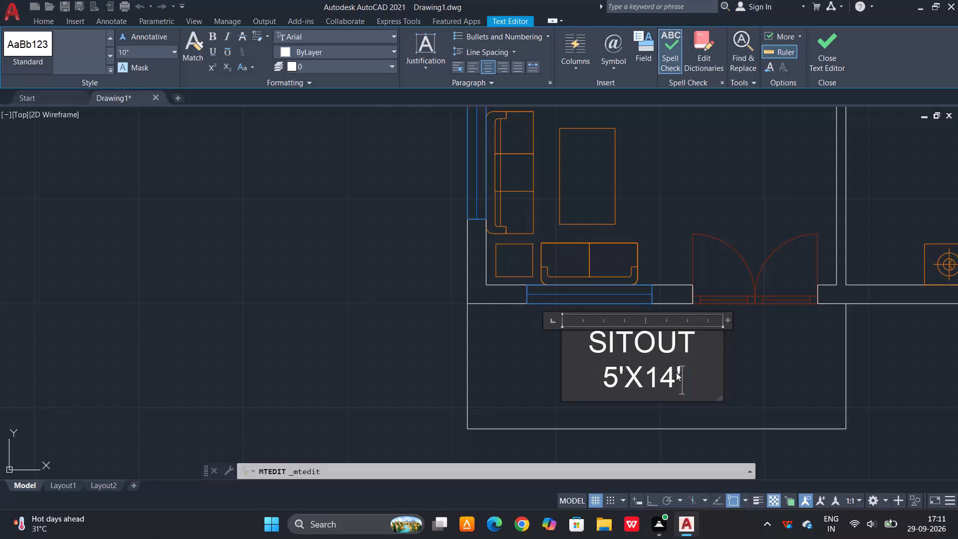
click(675, 376)
key(BackSpace)
key(5)
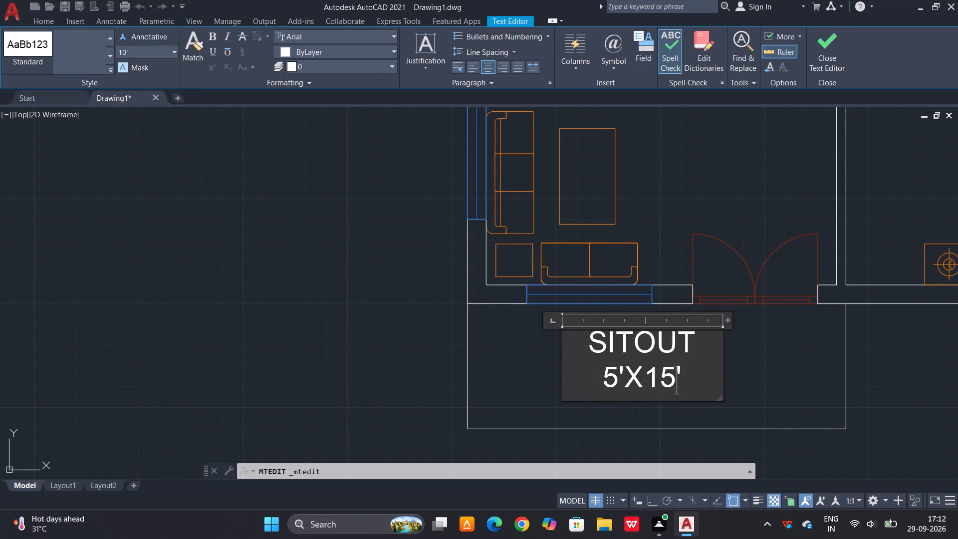
click(839, 47)
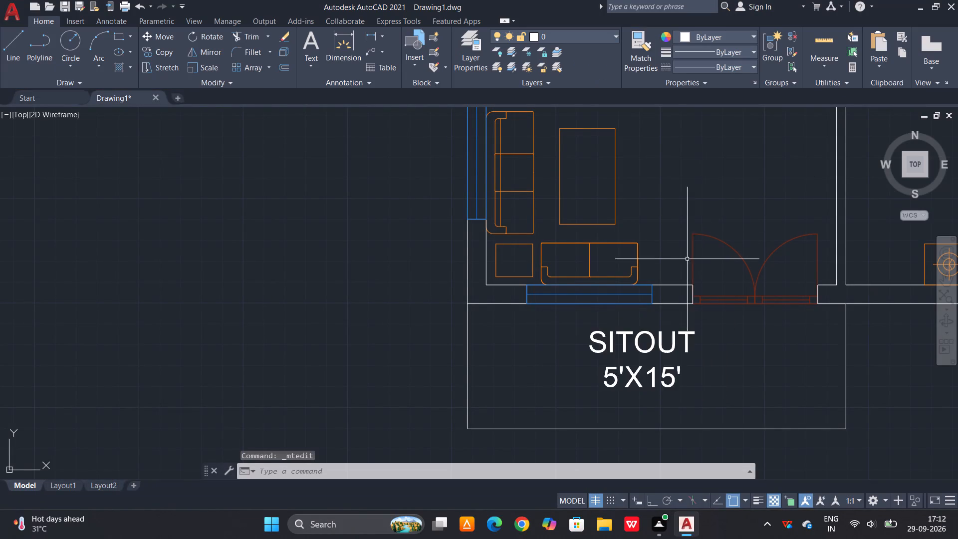
Replace the first line of the bedroom label copy in the bathroom below the stairs with TOILET.
scroll(688, 297, down, 2)
middle_drag(815, 226, 664, 285)
scroll(803, 229, down, 1)
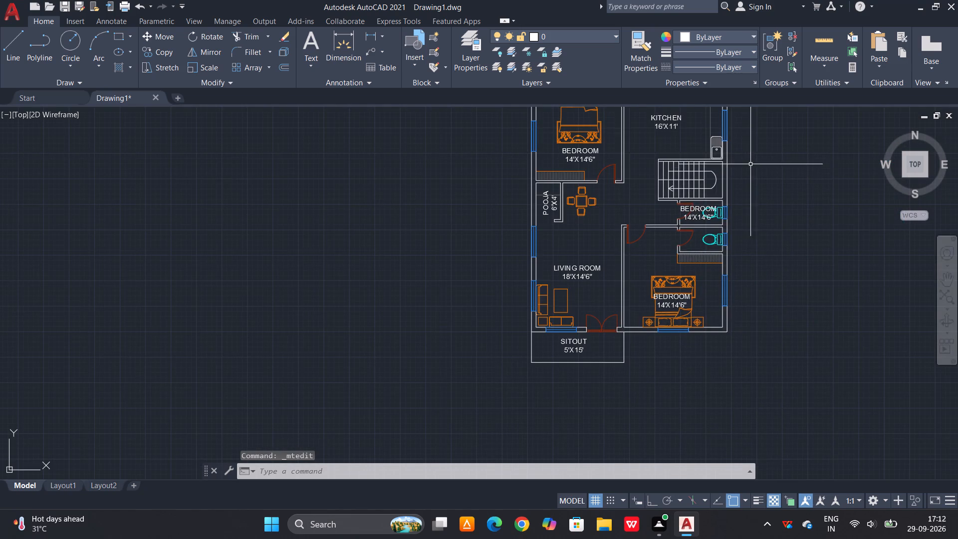
scroll(728, 171, up, 2)
scroll(680, 249, up, 2)
double_click(624, 255)
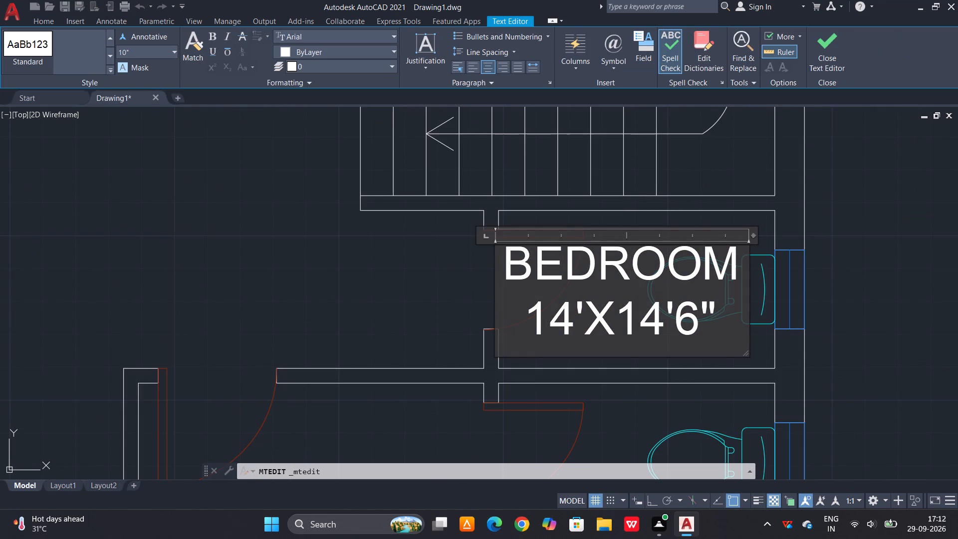
drag(741, 271, 515, 270)
text(TOILET)
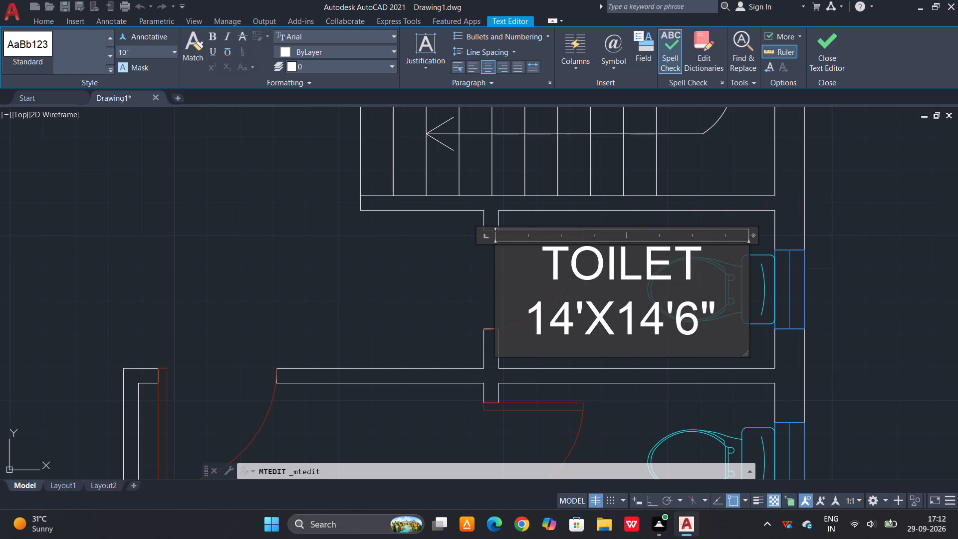
Change the TOILET label's dimension line to 4'X7', narrow its text frame to fit, and finish the text edit.
drag(551, 319, 529, 321)
key(BackSpace)
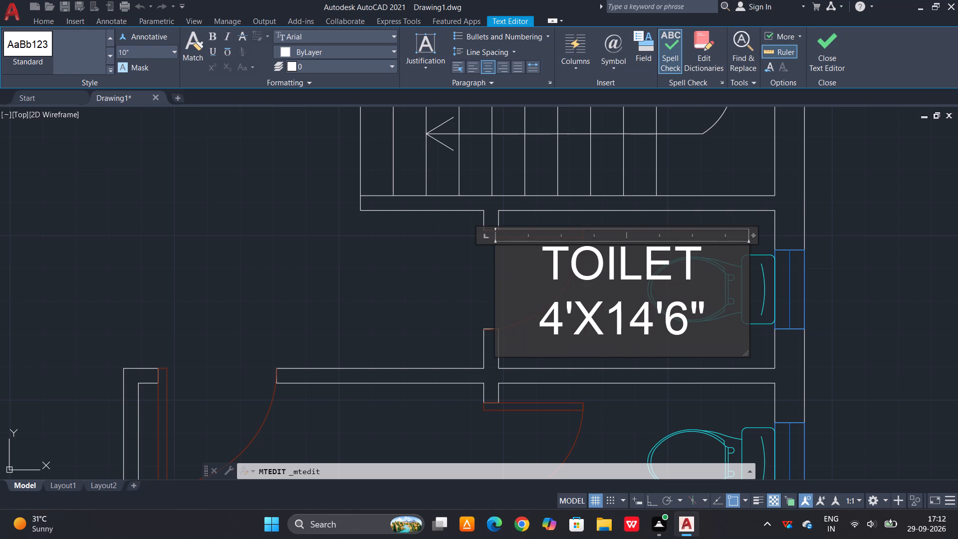
drag(710, 305, 663, 308)
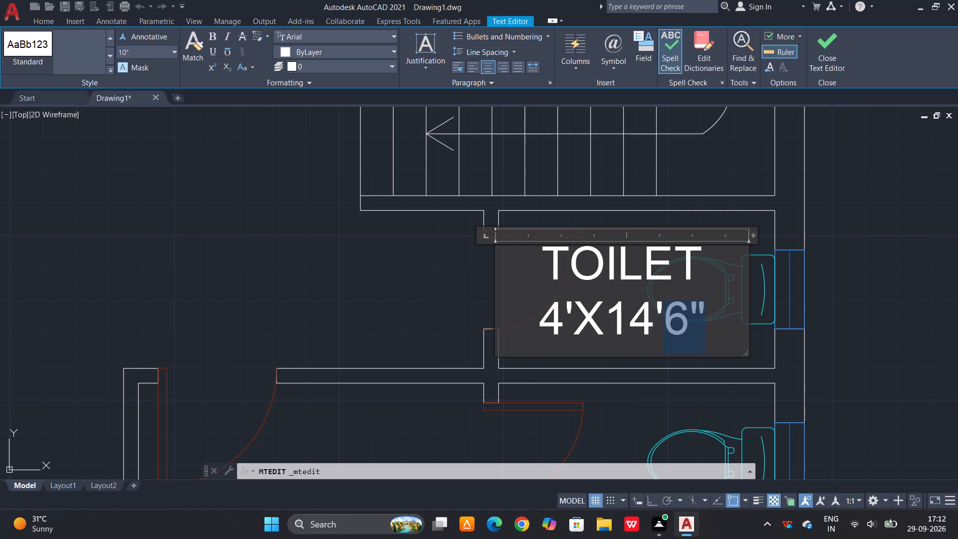
drag(663, 308, 616, 313)
key(BackSpace)
text(7')
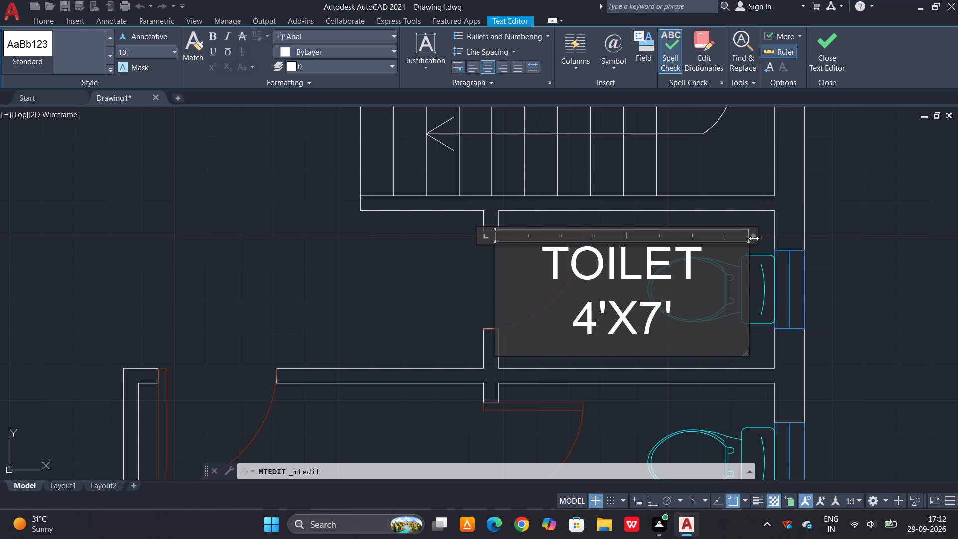
drag(752, 237, 677, 239)
click(828, 56)
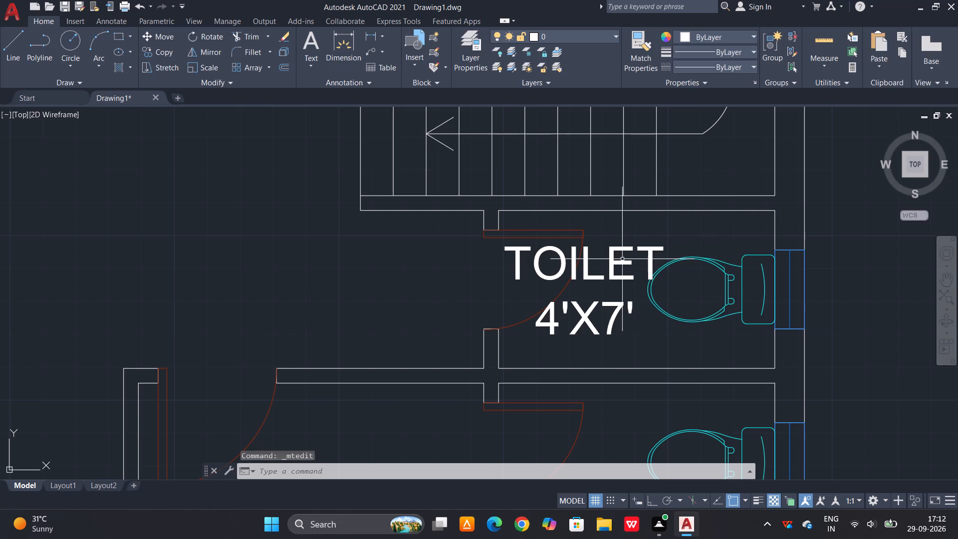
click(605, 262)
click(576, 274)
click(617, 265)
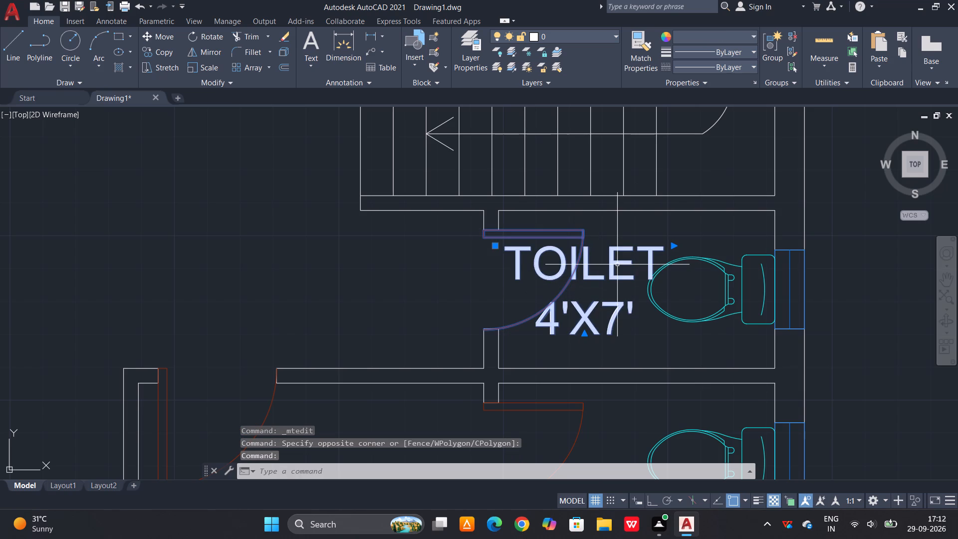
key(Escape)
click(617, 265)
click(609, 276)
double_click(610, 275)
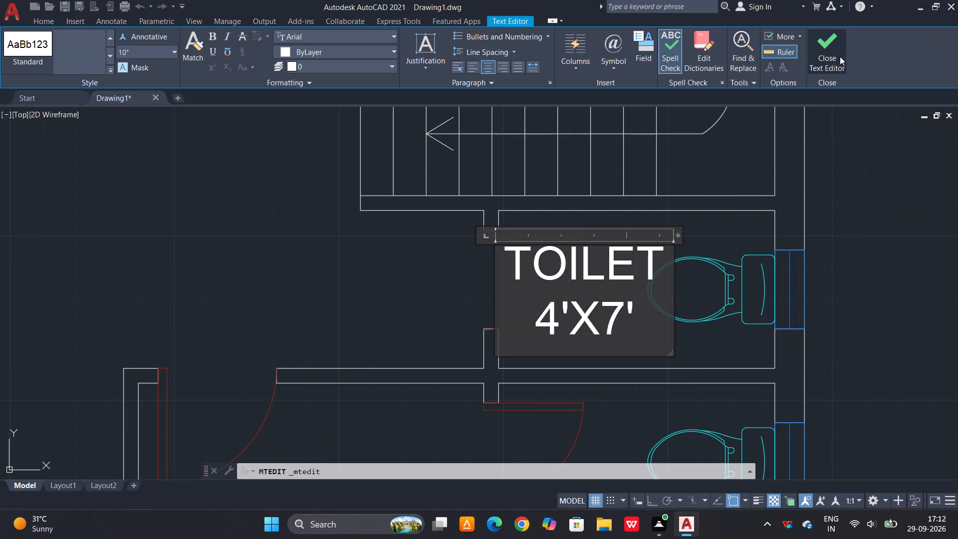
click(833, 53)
Move the TOILET 4'X7' label in the bathroom below the stairs slightly away from the door, toward the toilet fixture.
click(630, 256)
click(598, 272)
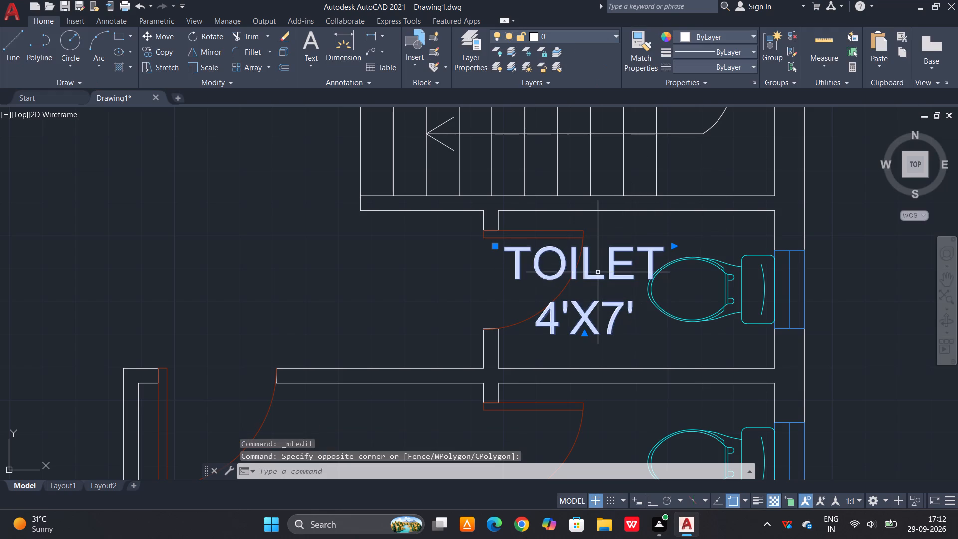
text(M)
key(space)
drag(596, 273, 644, 280)
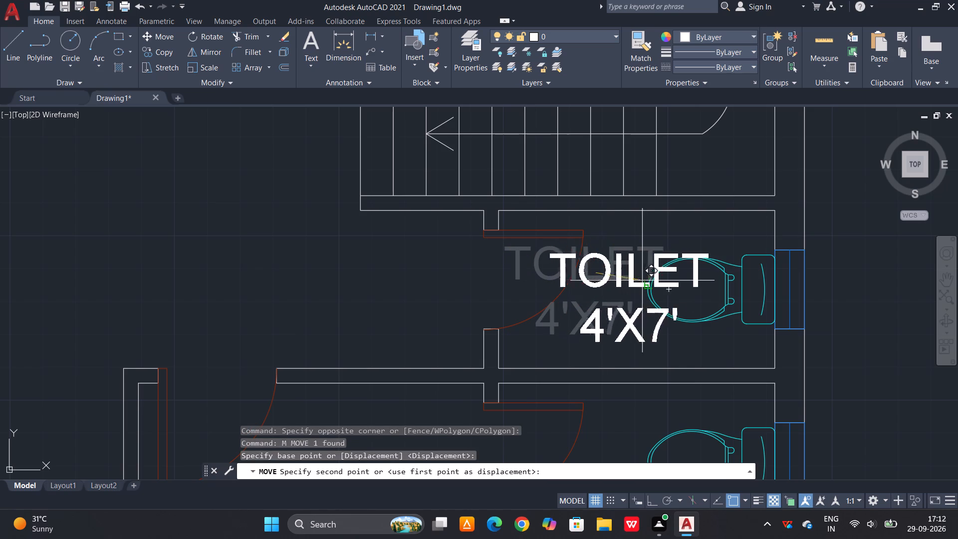
drag(644, 280, 657, 273)
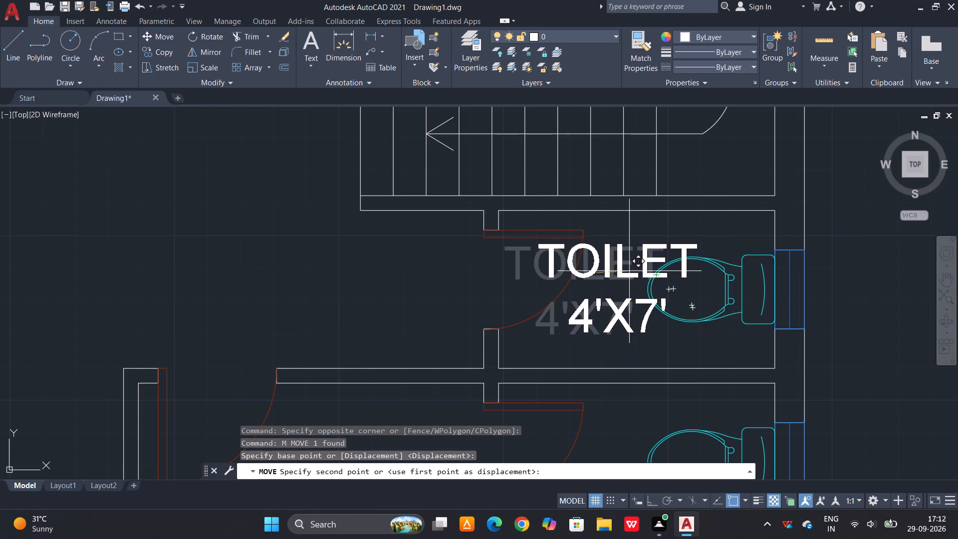
click(629, 270)
Copy the TOILET 4'X7' label into the adjoining bathroom above the lower bedroom, placing it between the door and the toilet fixture.
click(626, 265)
click(597, 286)
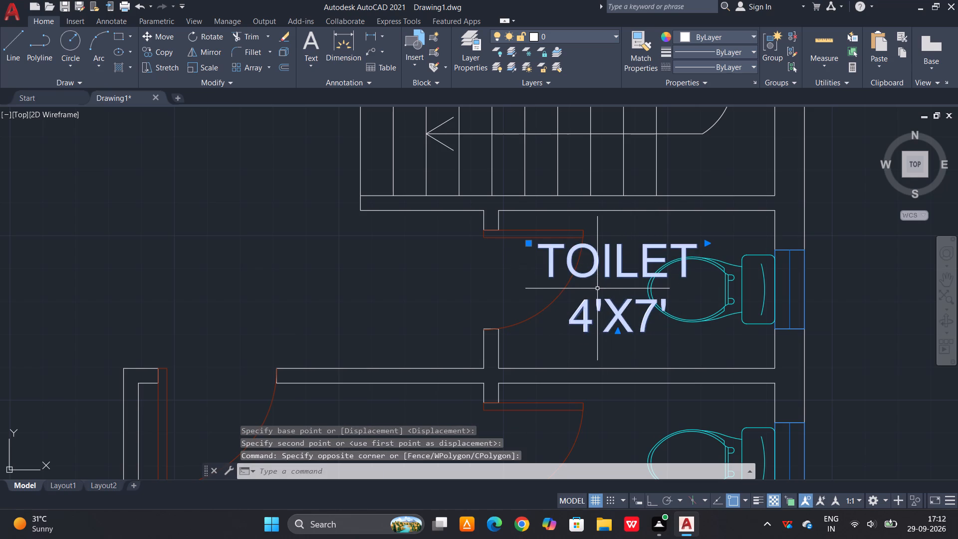
key(c)
key(o)
key(space)
click(618, 256)
scroll(618, 253, down, 3)
scroll(609, 292, up, 2)
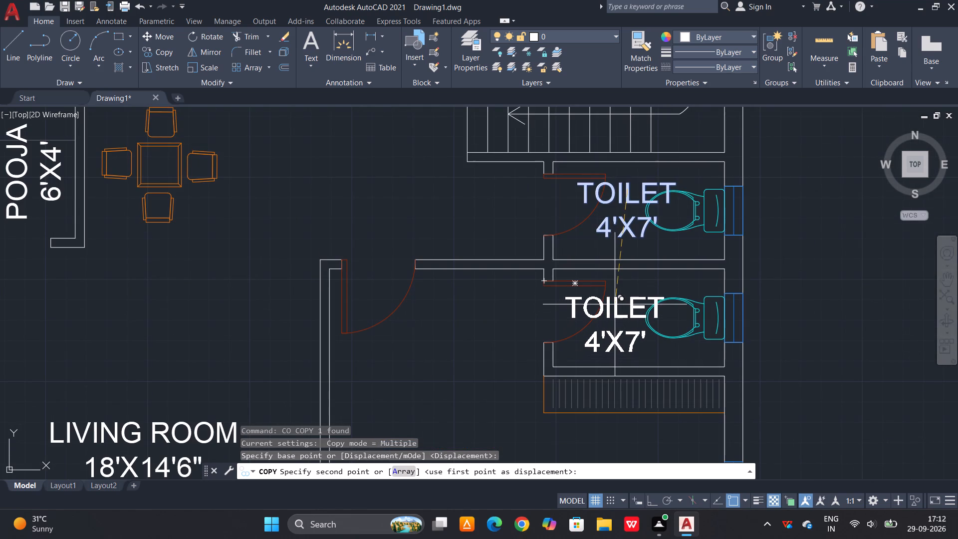
click(616, 302)
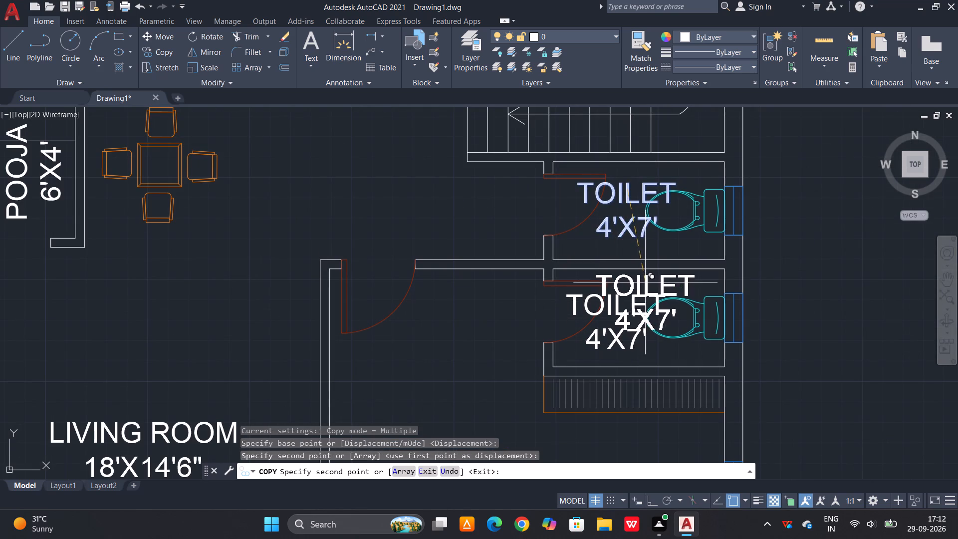
key(Escape)
scroll(684, 231, down, 2)
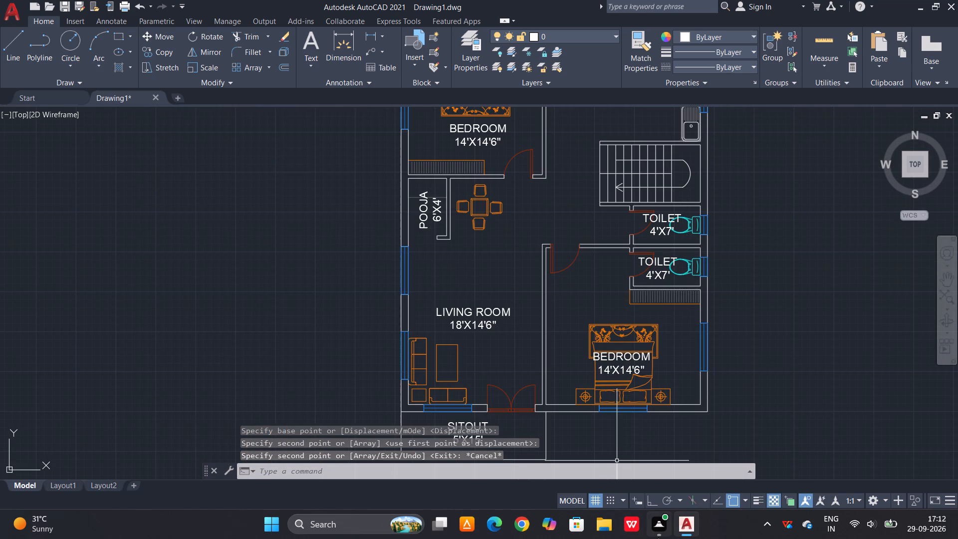
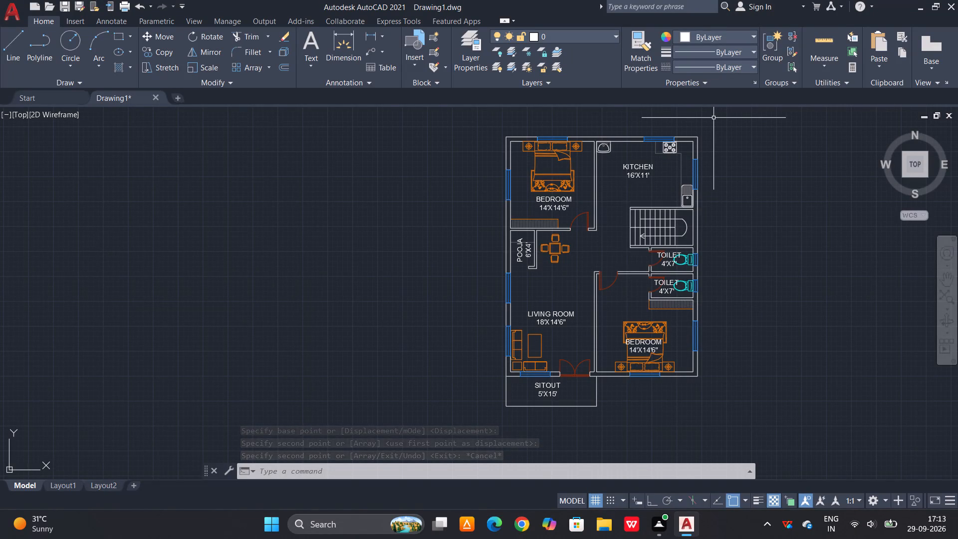
Dimension the house's overall width between the outer corners of the top exterior wall, with ortho on, placing the dimension line above it.
middle_drag(697, 140, 620, 201)
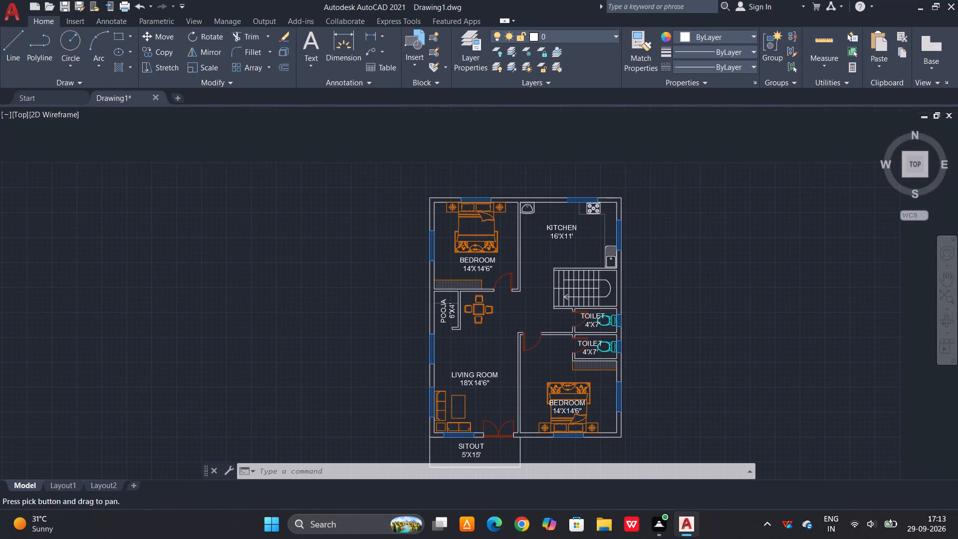
scroll(620, 165, up, 1)
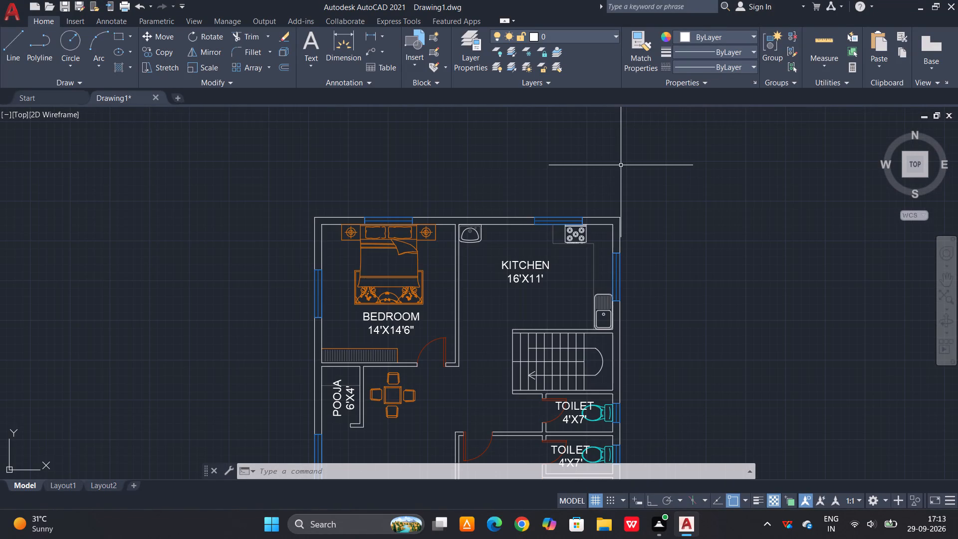
key(d)
text(IM)
key(space)
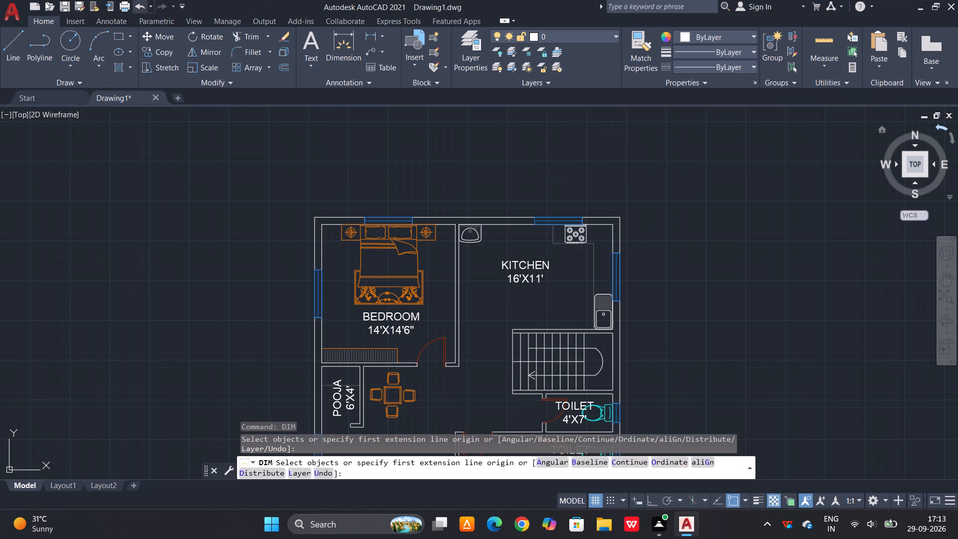
click(314, 218)
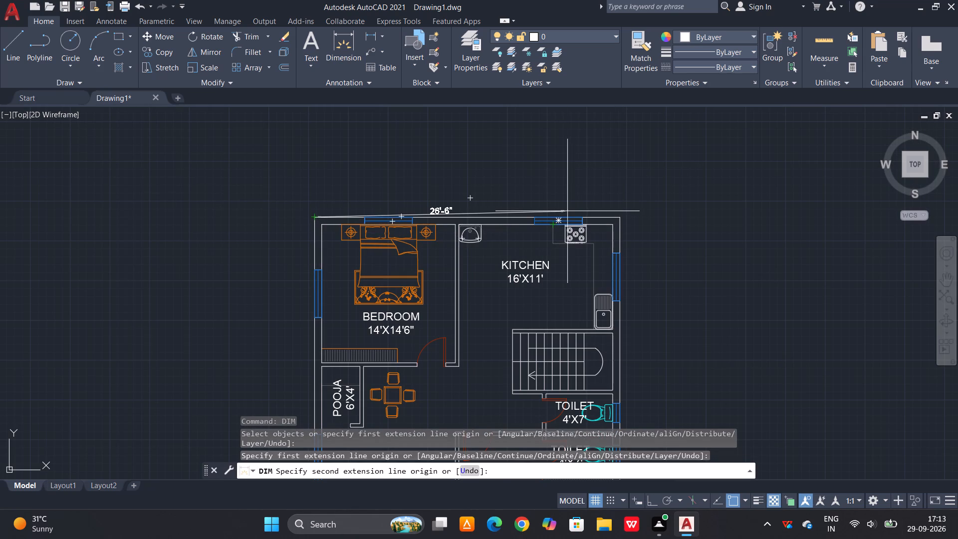
key(F8)
scroll(607, 200, up, 2)
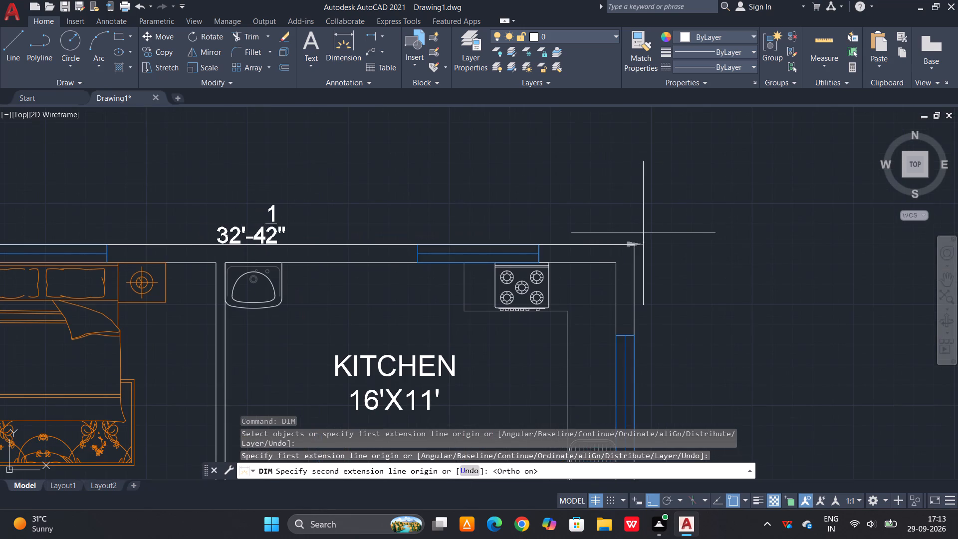
click(634, 242)
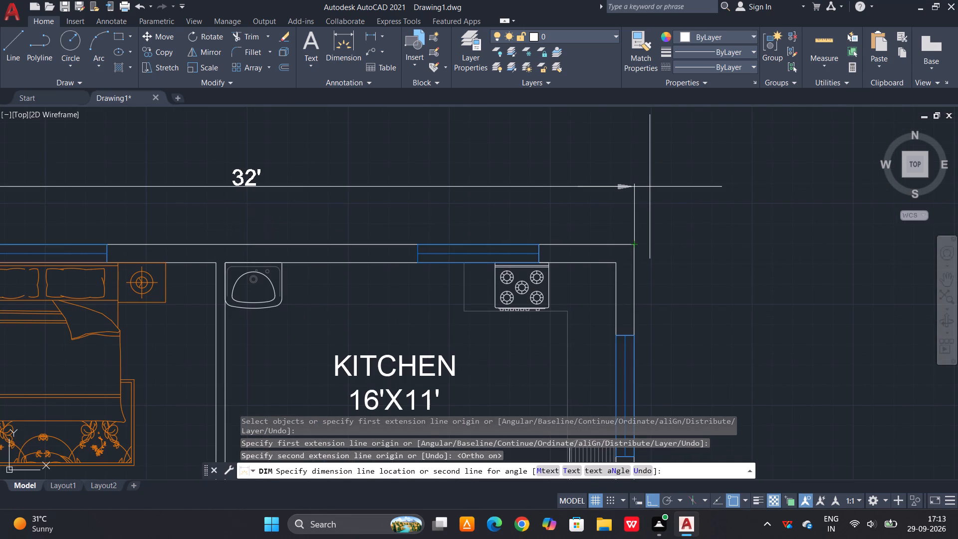
click(648, 190)
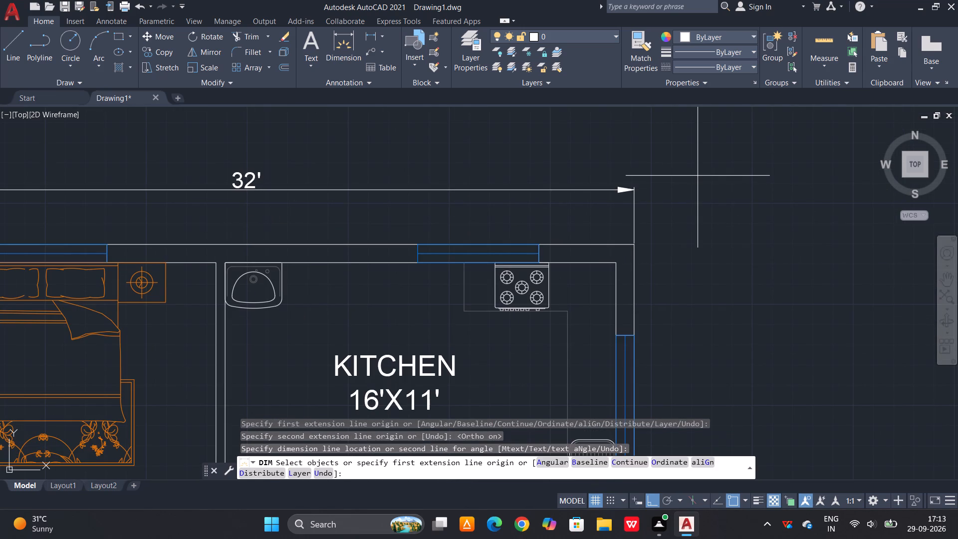
key(Escape)
Modify the ISO-25 dimension style to centre its text vertically on the dimension line, and set that style current.
key(d)
key(space)
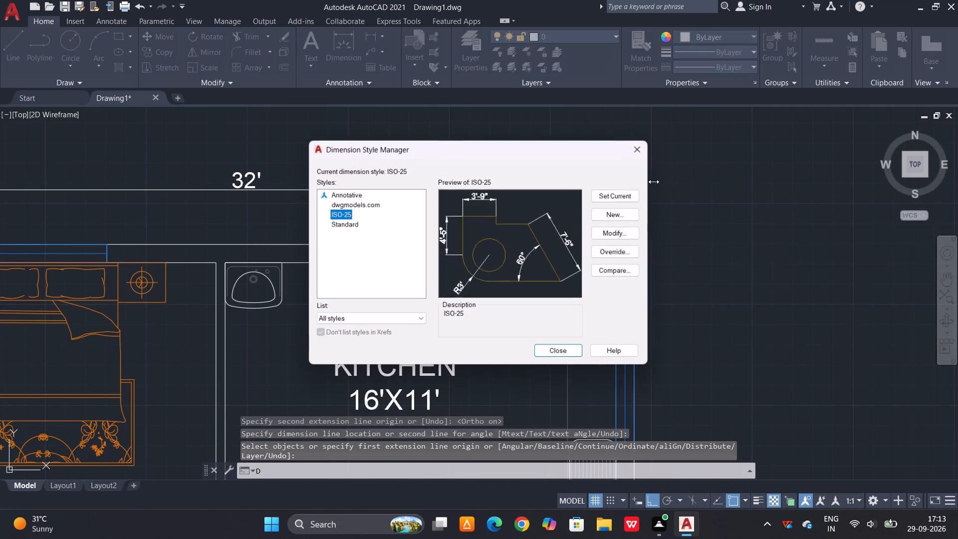
click(617, 233)
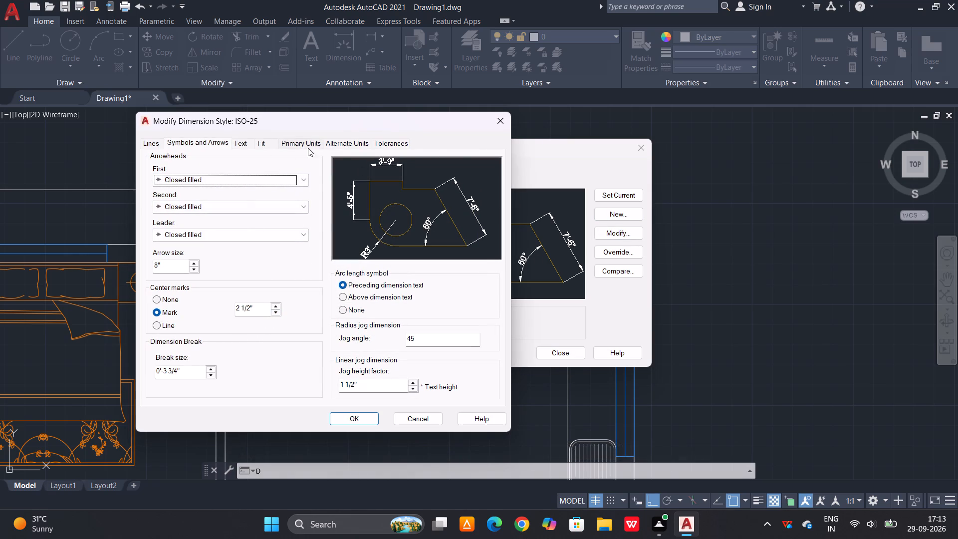
click(258, 140)
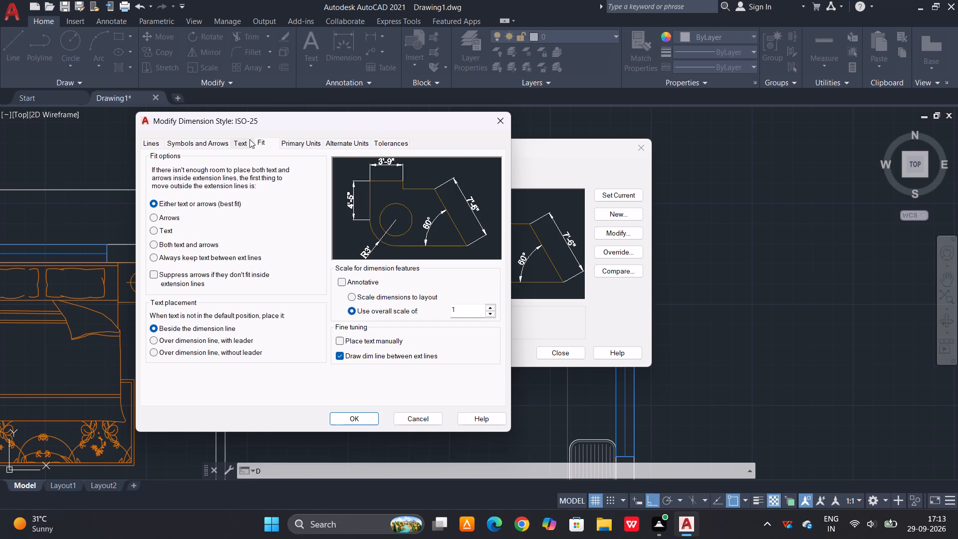
click(239, 142)
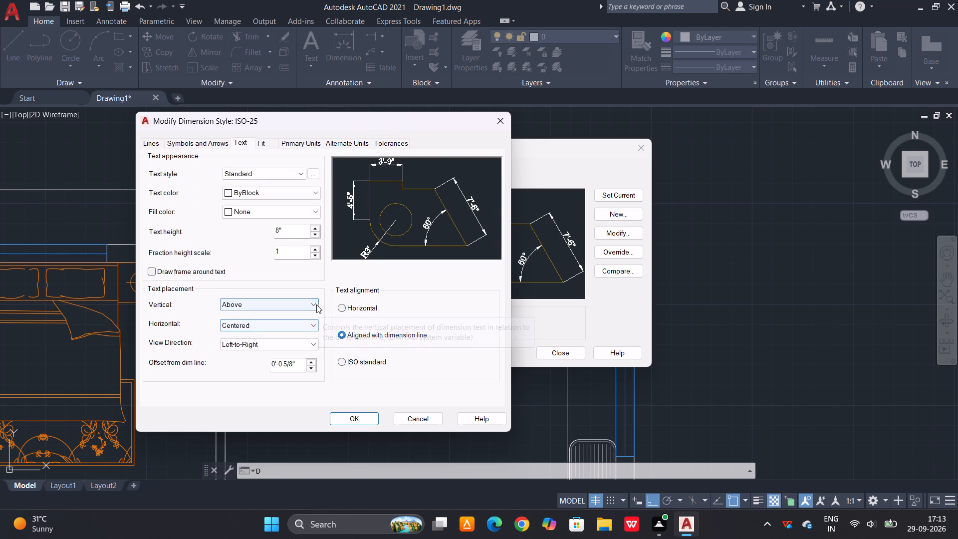
click(316, 303)
click(297, 311)
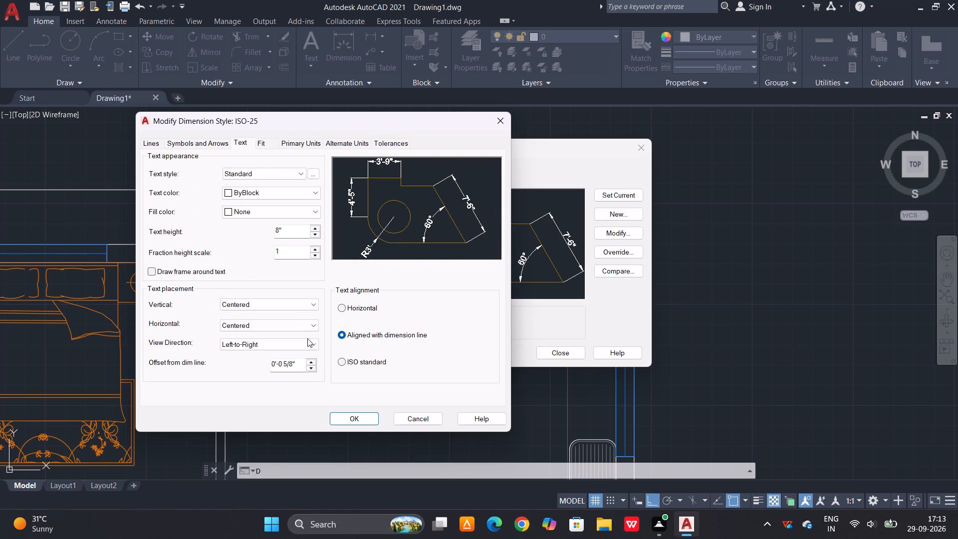
click(361, 421)
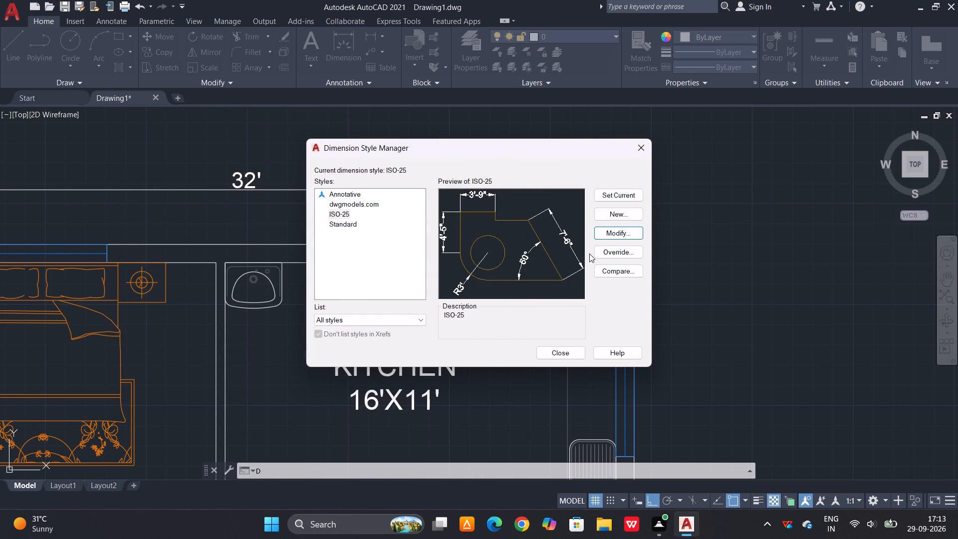
click(615, 195)
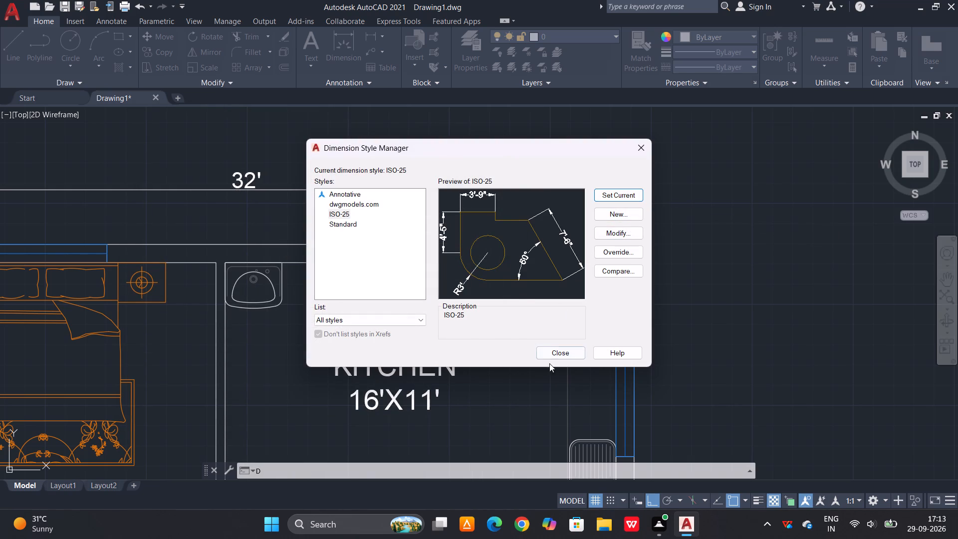
click(553, 354)
Dimension the house's full left exterior wall, from the top outer corner to the bottom corner above the sitout, placing the dimension line outside.
scroll(740, 221, down, 2)
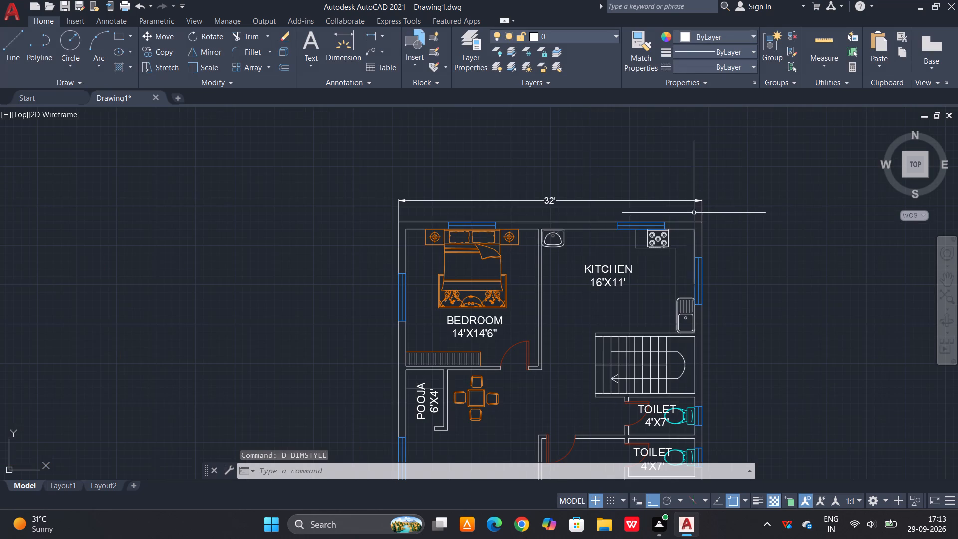
middle_drag(492, 208, 500, 125)
scroll(494, 284, down, 1)
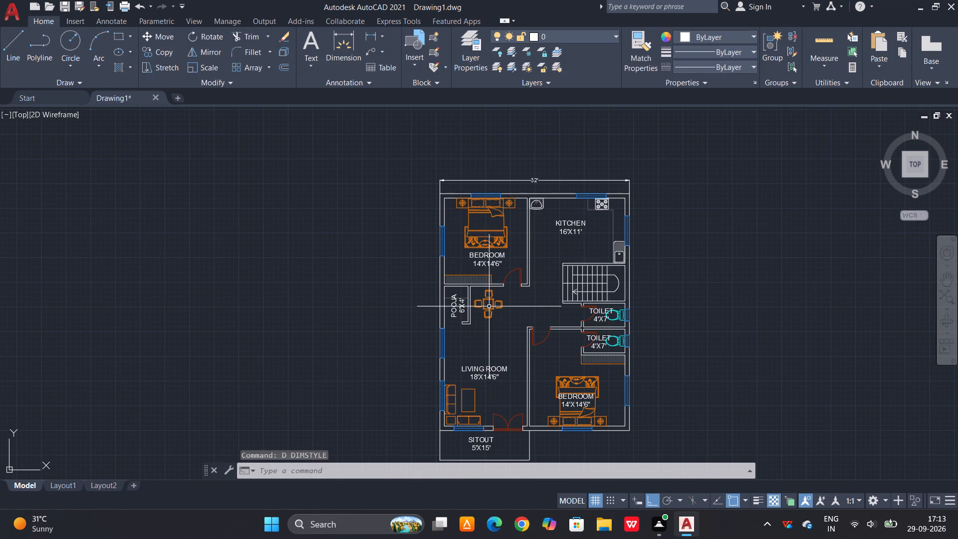
text(DIM)
key(space)
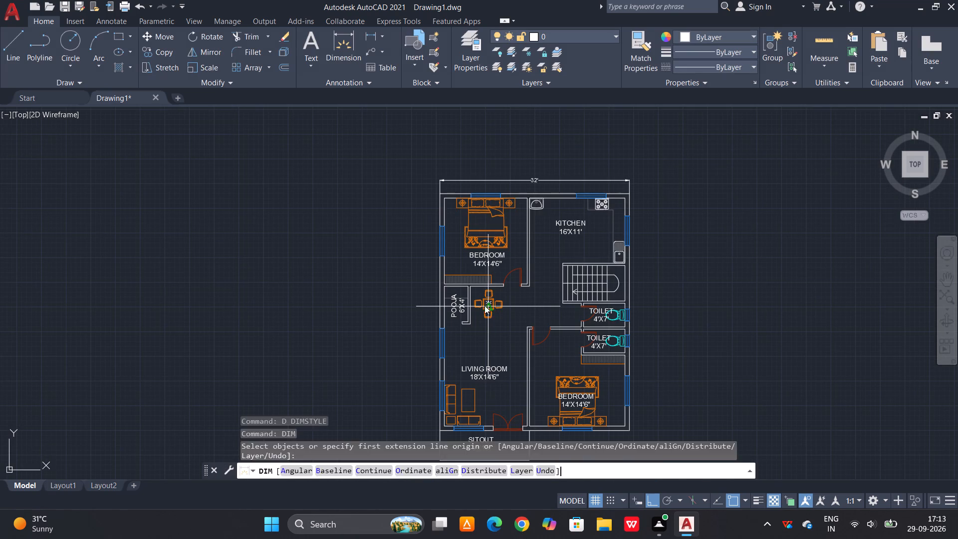
scroll(425, 210, up, 2)
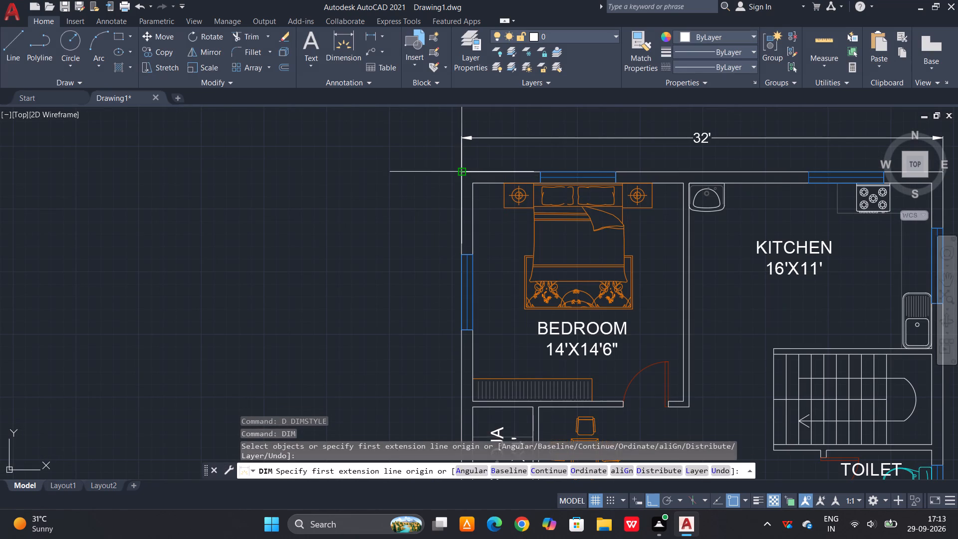
click(461, 174)
scroll(485, 124, down, 3)
scroll(467, 310, up, 3)
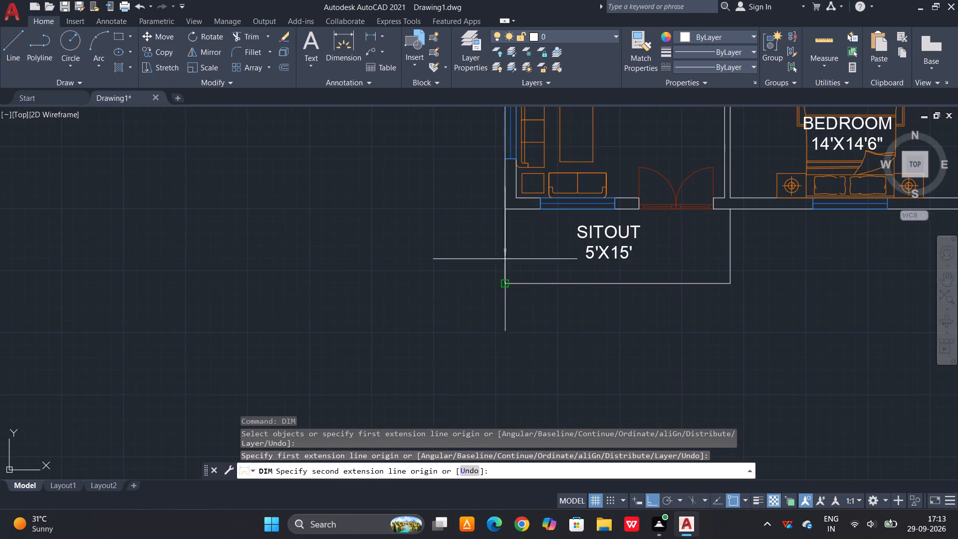
scroll(486, 220, up, 2)
click(528, 195)
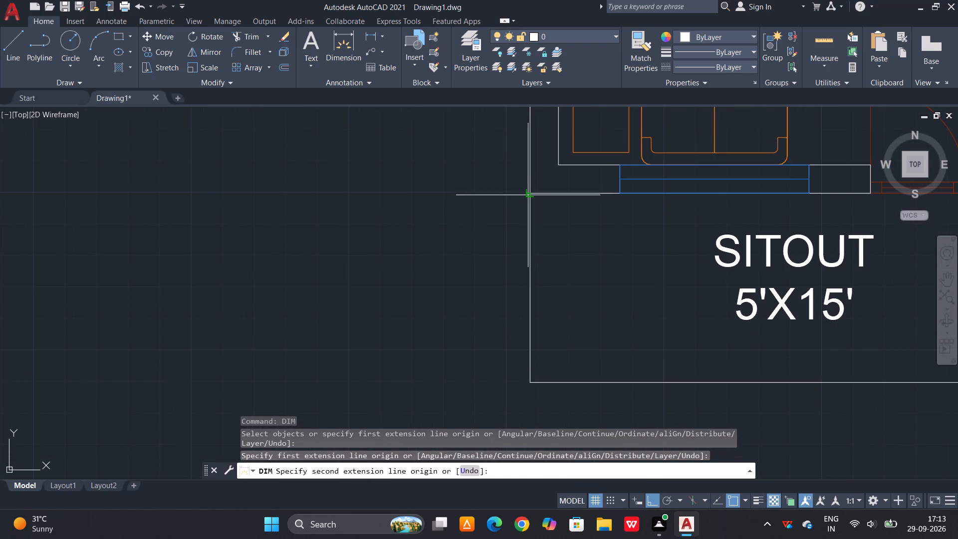
scroll(496, 214, down, 3)
middle_drag(485, 220, 480, 318)
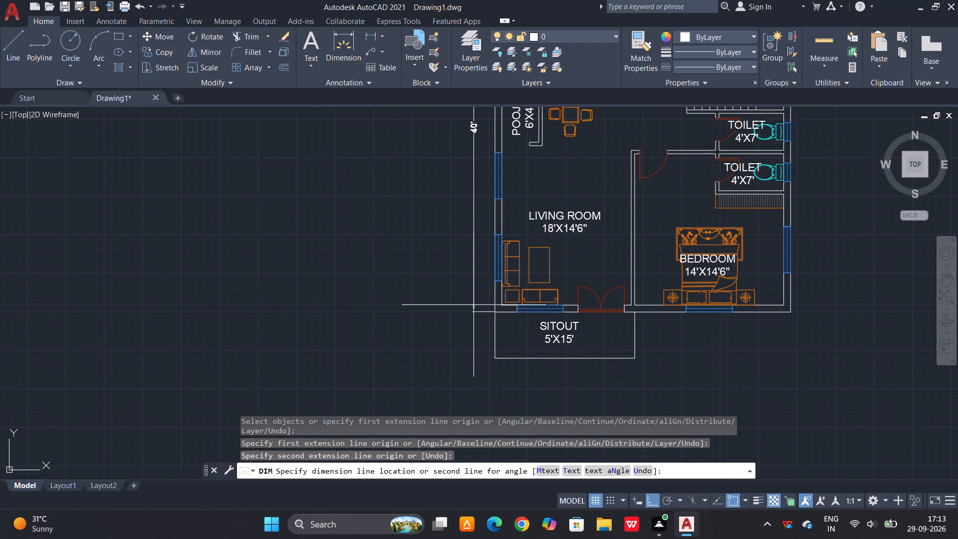
click(476, 300)
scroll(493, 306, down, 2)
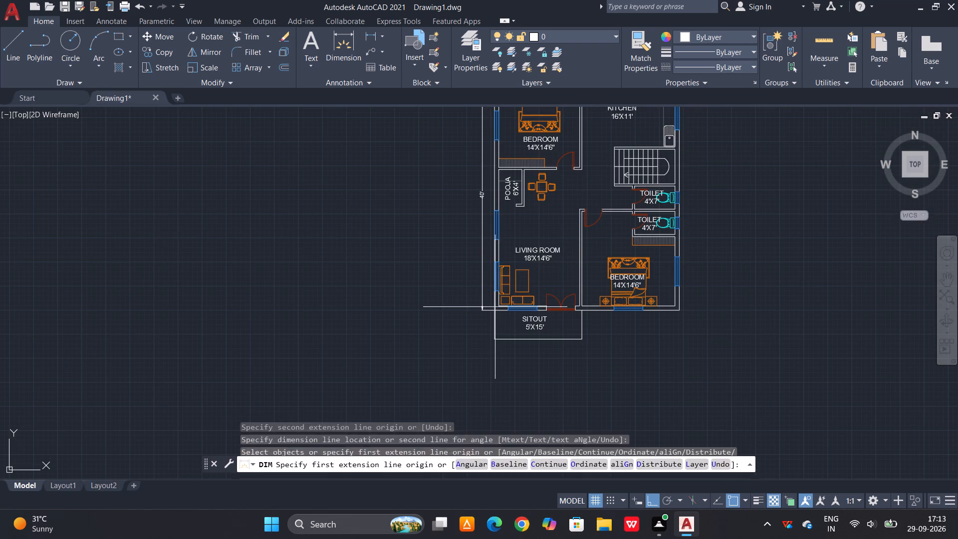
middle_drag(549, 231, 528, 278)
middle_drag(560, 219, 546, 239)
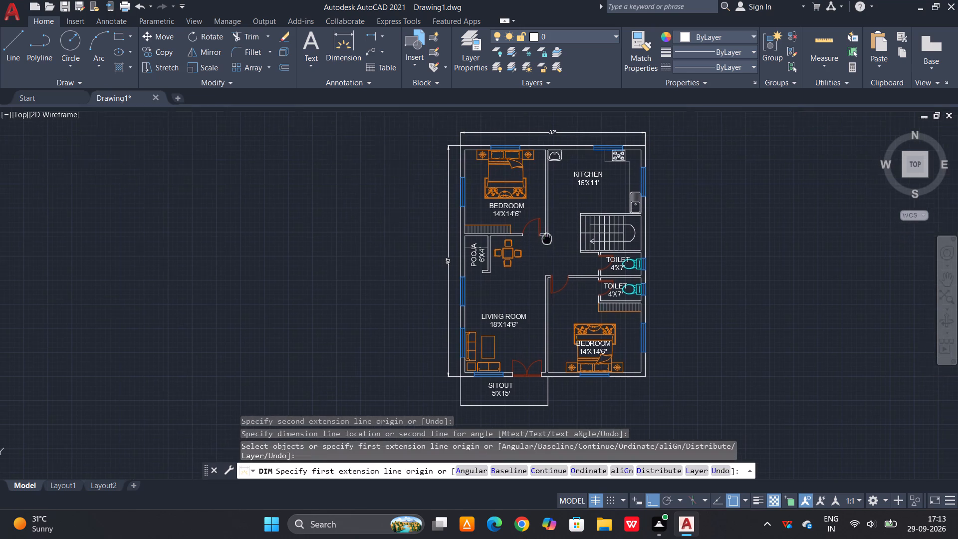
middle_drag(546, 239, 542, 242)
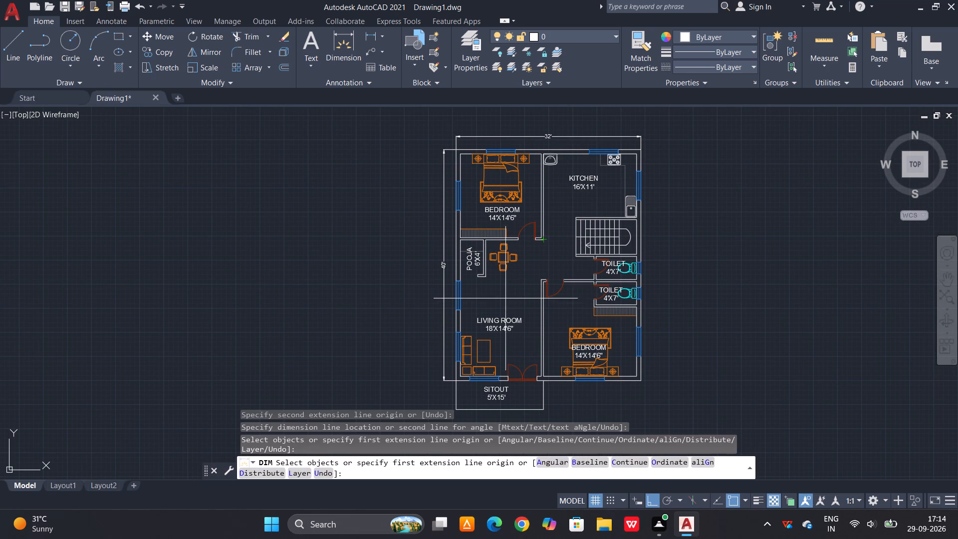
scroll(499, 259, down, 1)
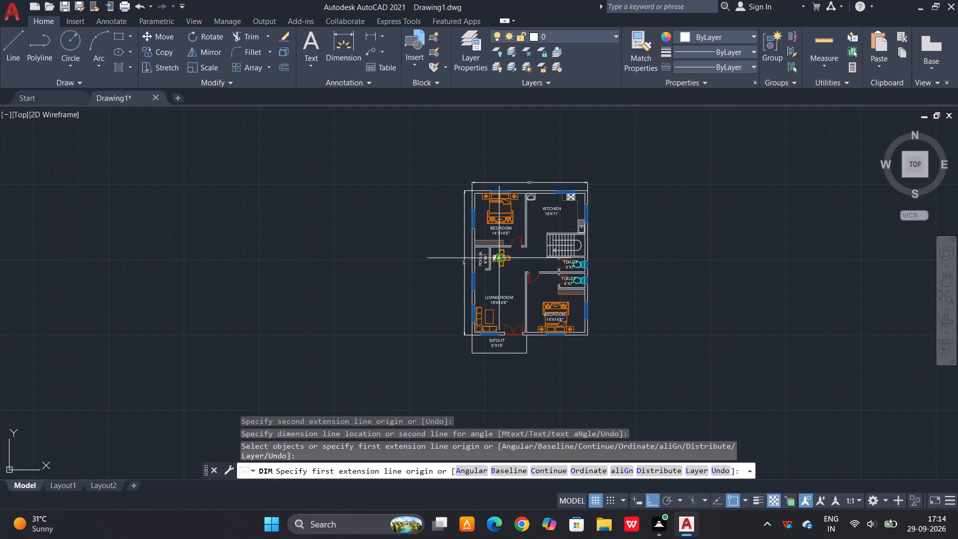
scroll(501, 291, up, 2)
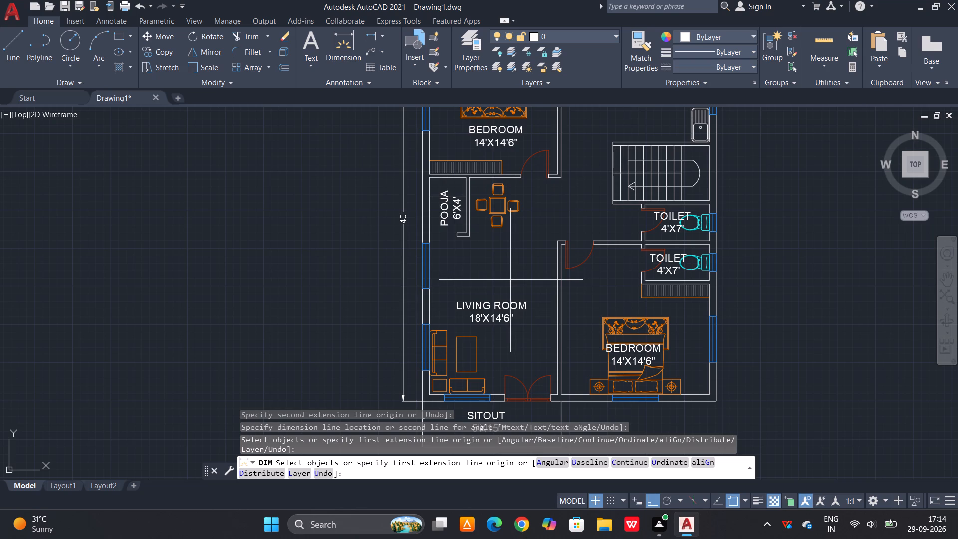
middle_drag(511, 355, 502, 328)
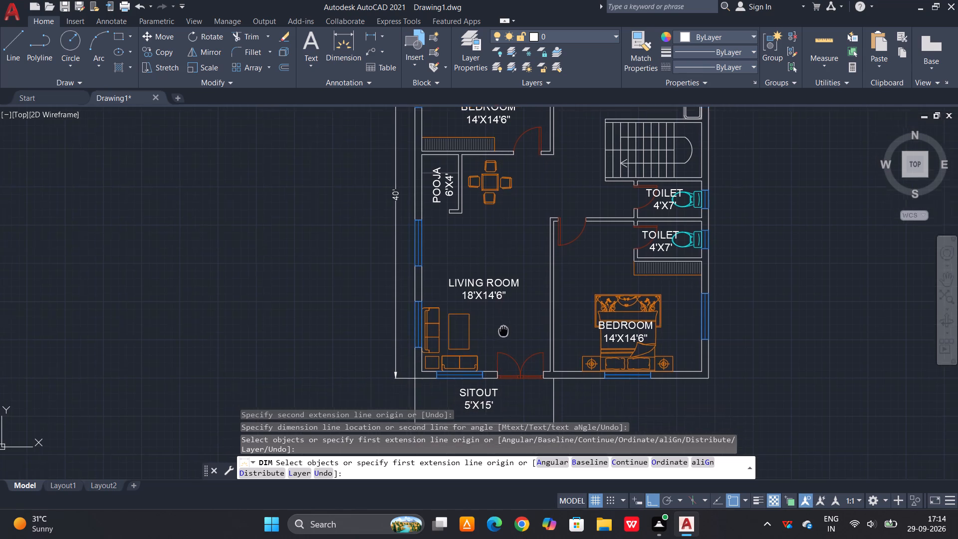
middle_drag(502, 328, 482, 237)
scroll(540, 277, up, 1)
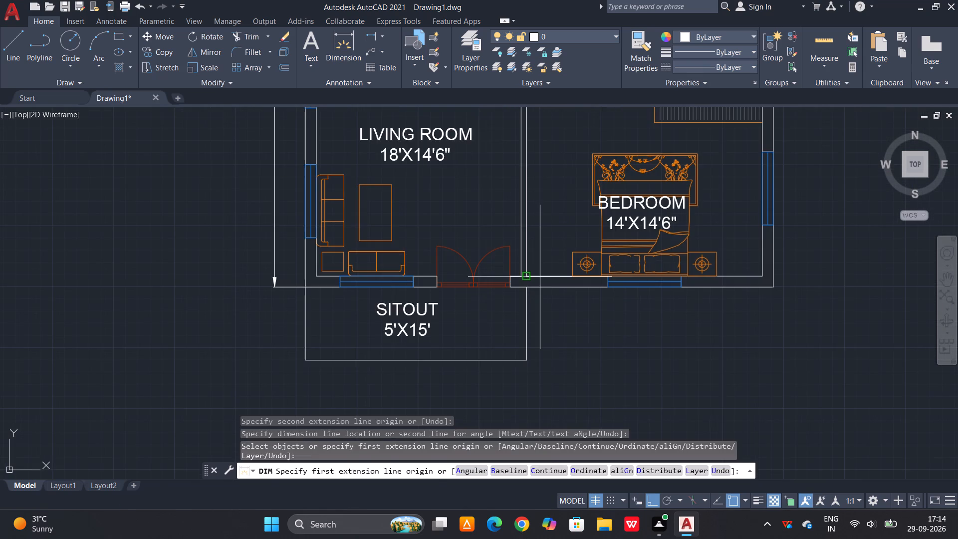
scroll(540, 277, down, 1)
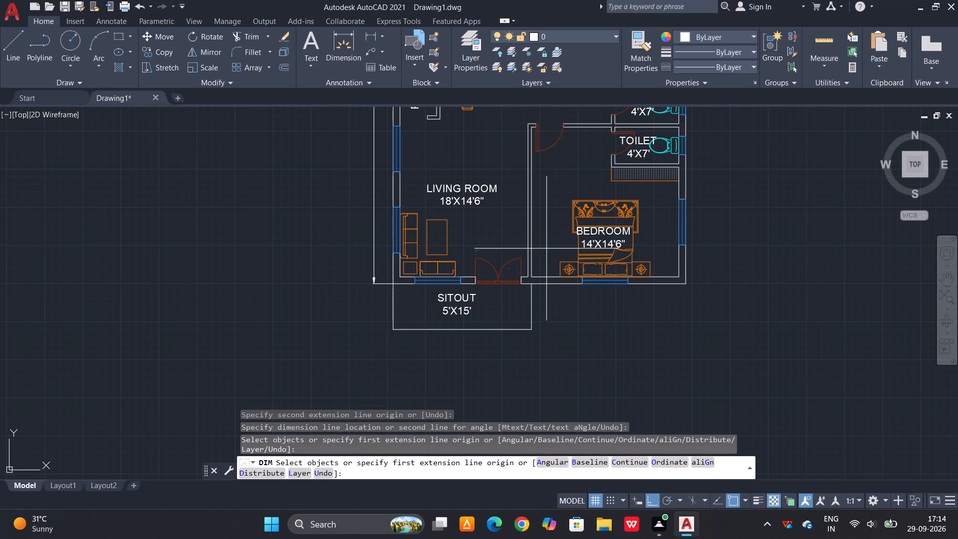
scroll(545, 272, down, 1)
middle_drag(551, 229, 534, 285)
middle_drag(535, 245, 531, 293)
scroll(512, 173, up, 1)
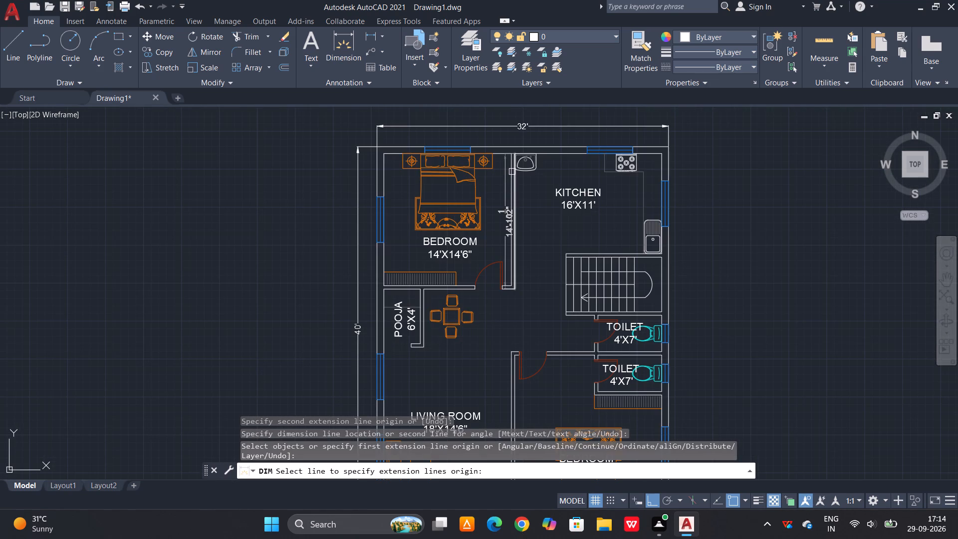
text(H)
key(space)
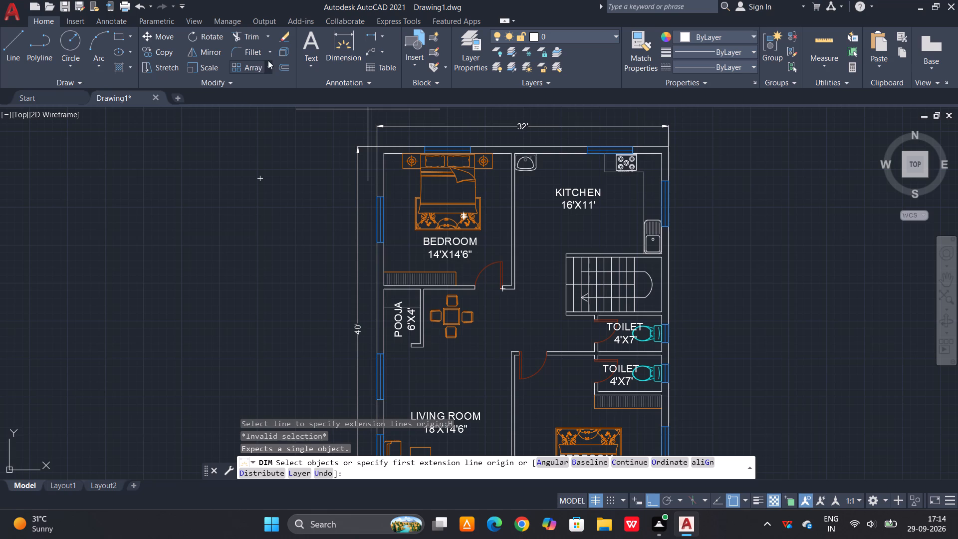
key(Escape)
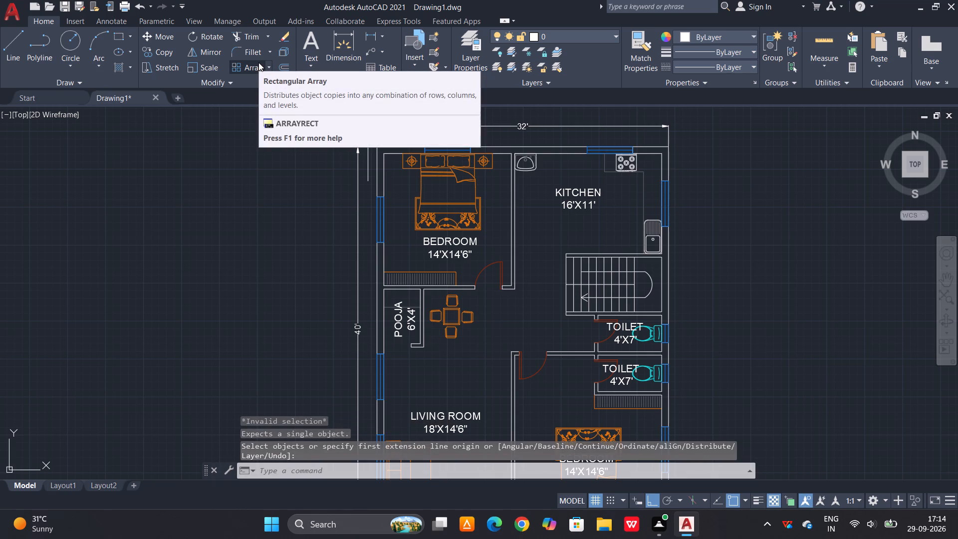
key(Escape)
Hatch the top-left exterior wall corner around the upper bedroom with the Solid pattern, between its two windows.
text(H)
key(space)
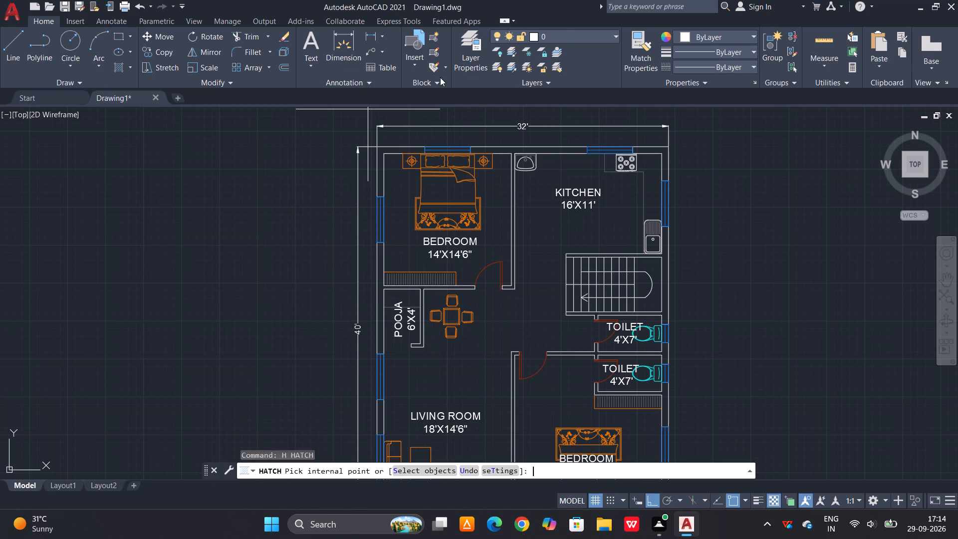
click(119, 51)
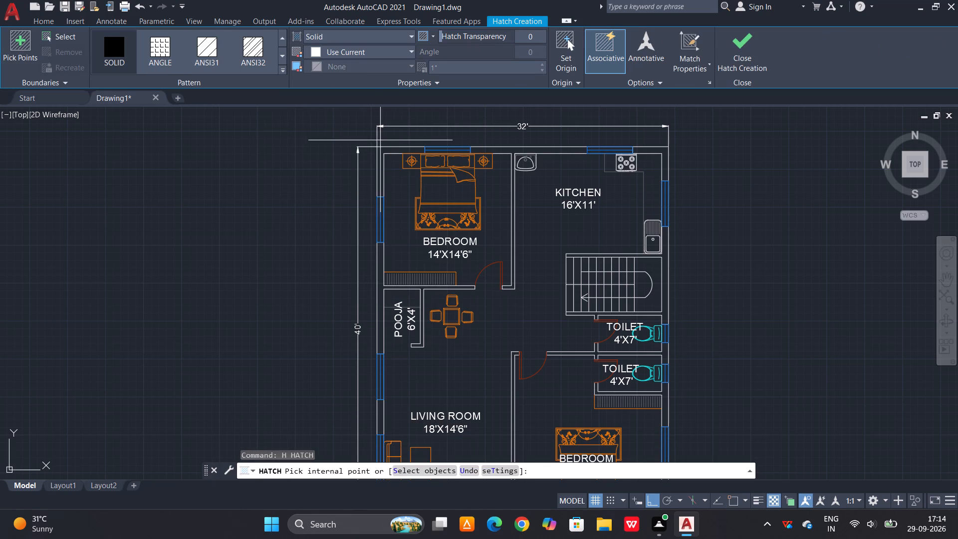
scroll(401, 152, up, 2)
click(405, 142)
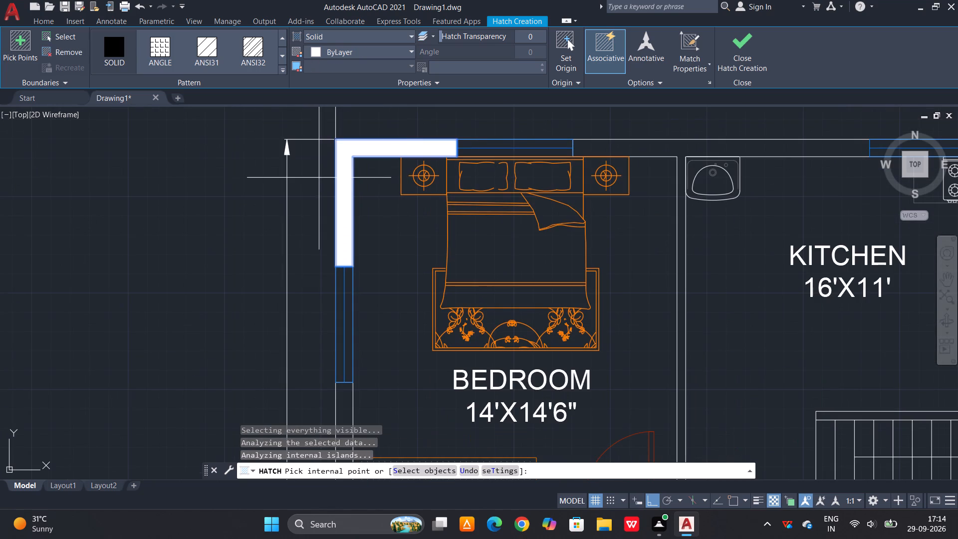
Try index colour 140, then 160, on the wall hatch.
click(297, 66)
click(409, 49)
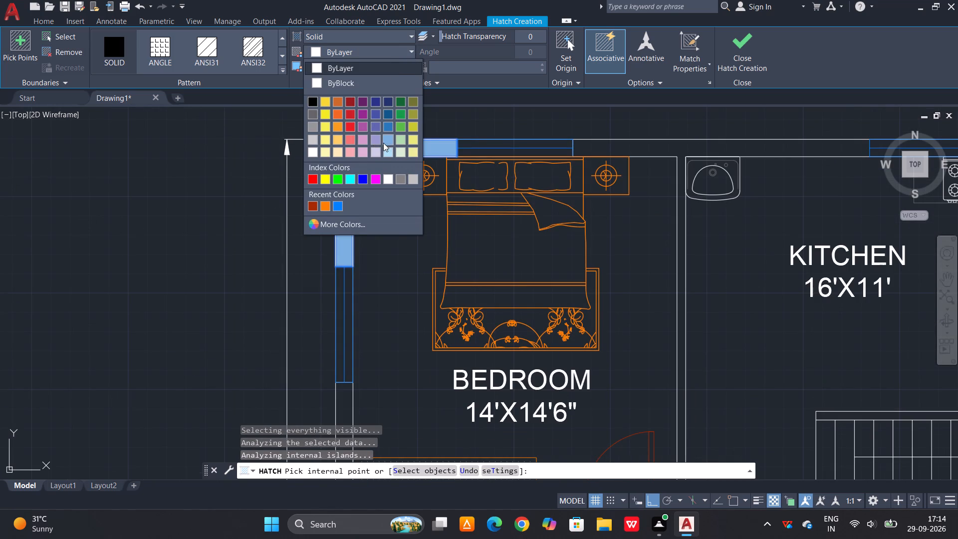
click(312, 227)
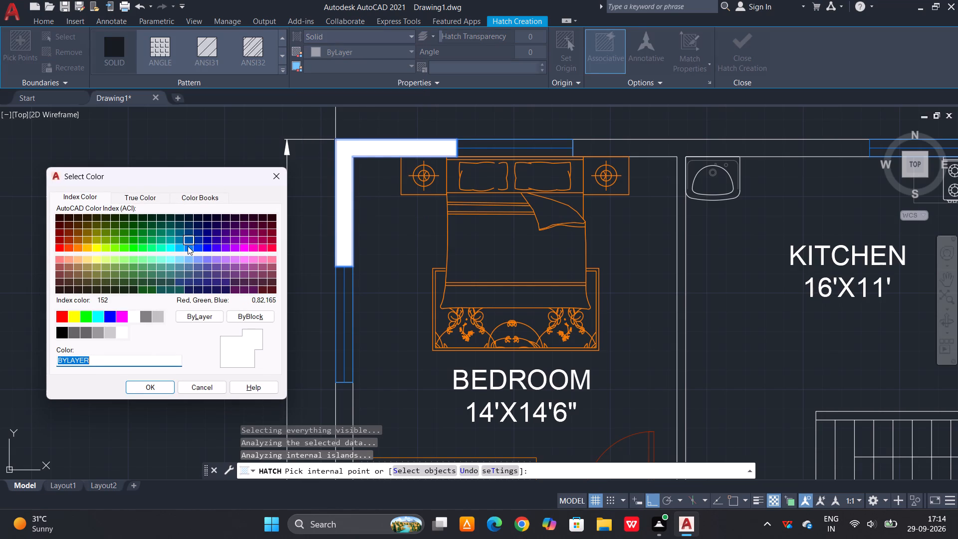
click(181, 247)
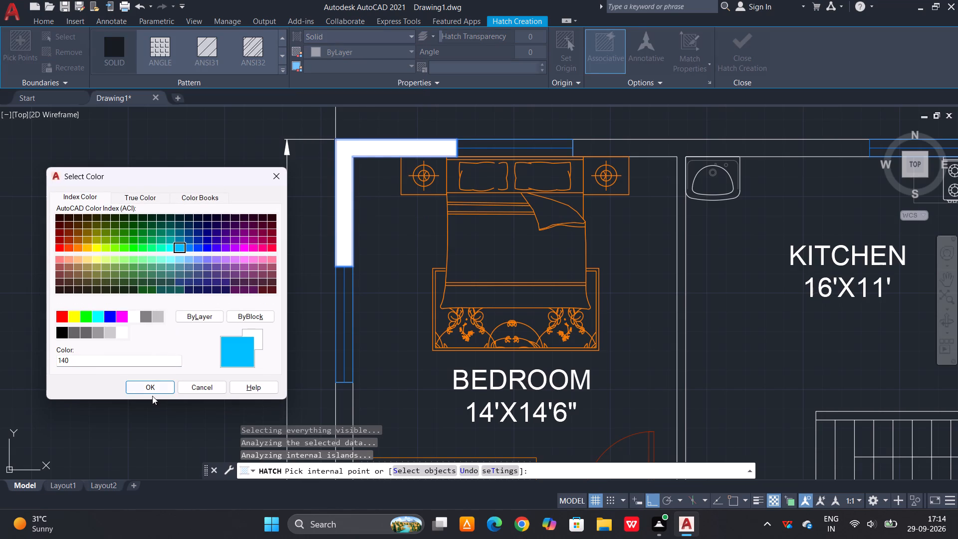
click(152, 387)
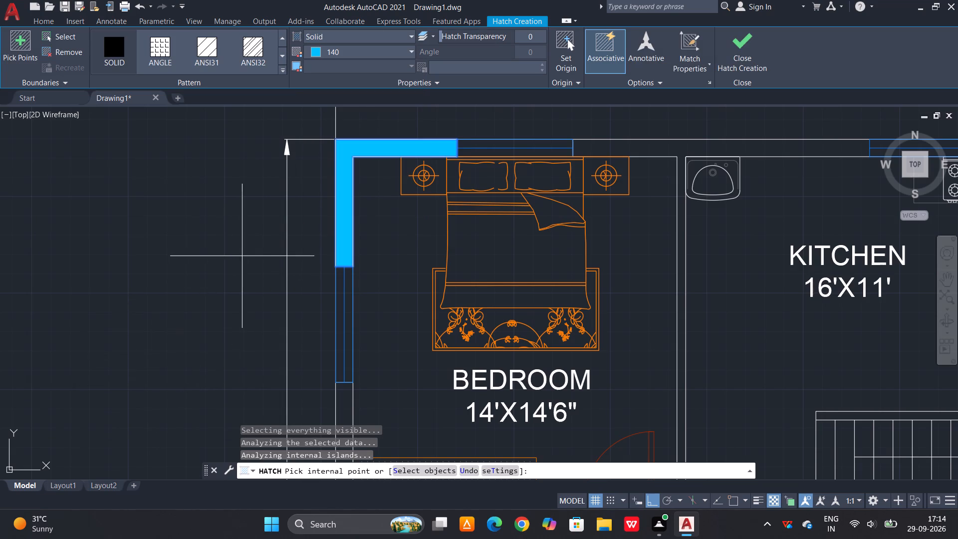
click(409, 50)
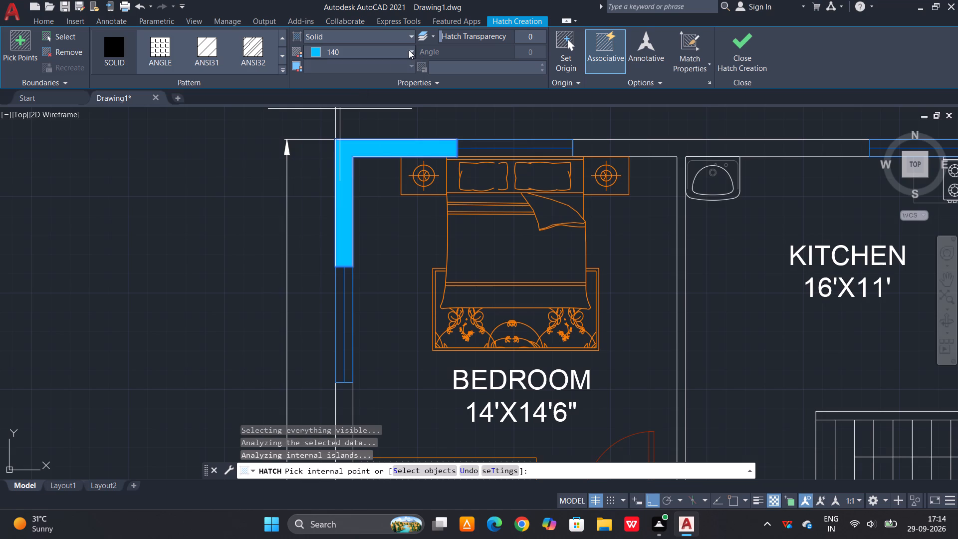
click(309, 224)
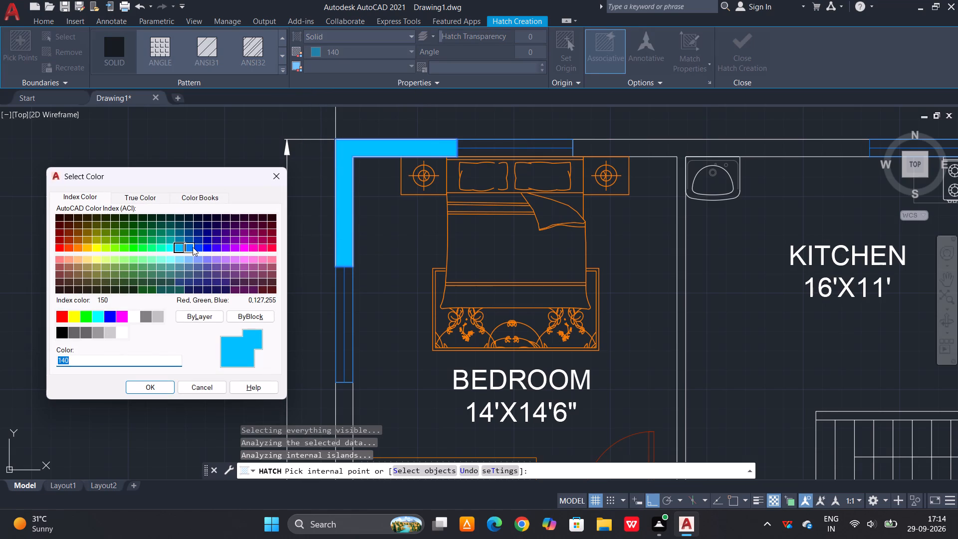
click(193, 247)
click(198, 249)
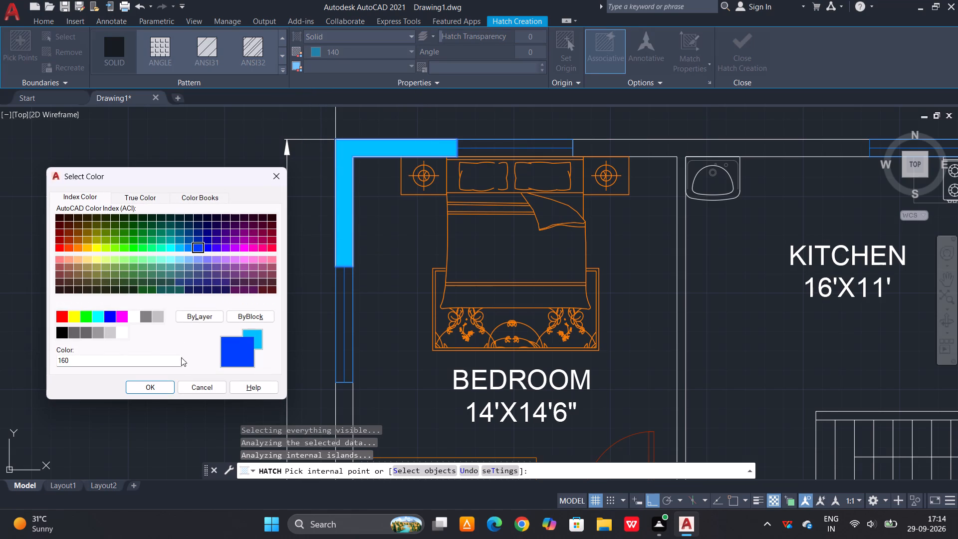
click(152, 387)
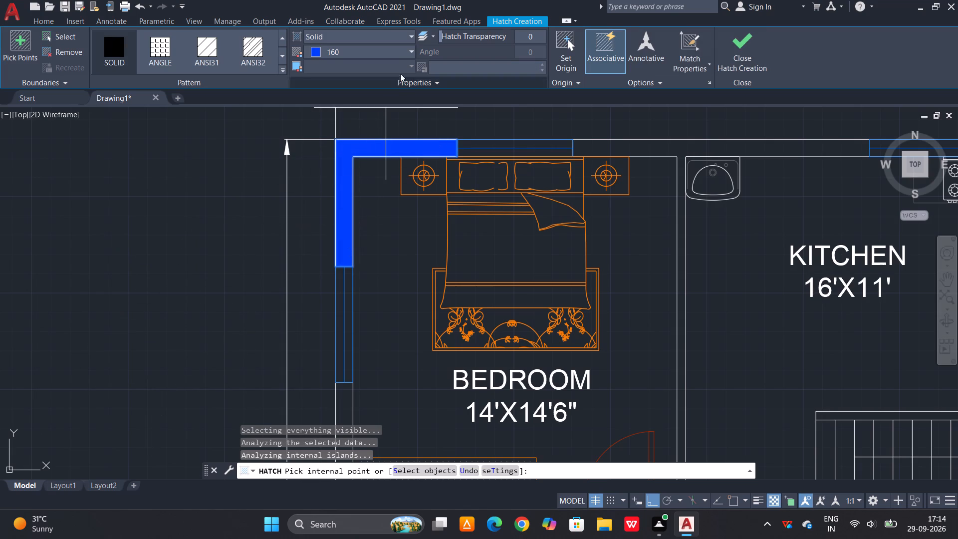
Set the wall hatch to index colour 142 with the SOLID pattern.
click(410, 50)
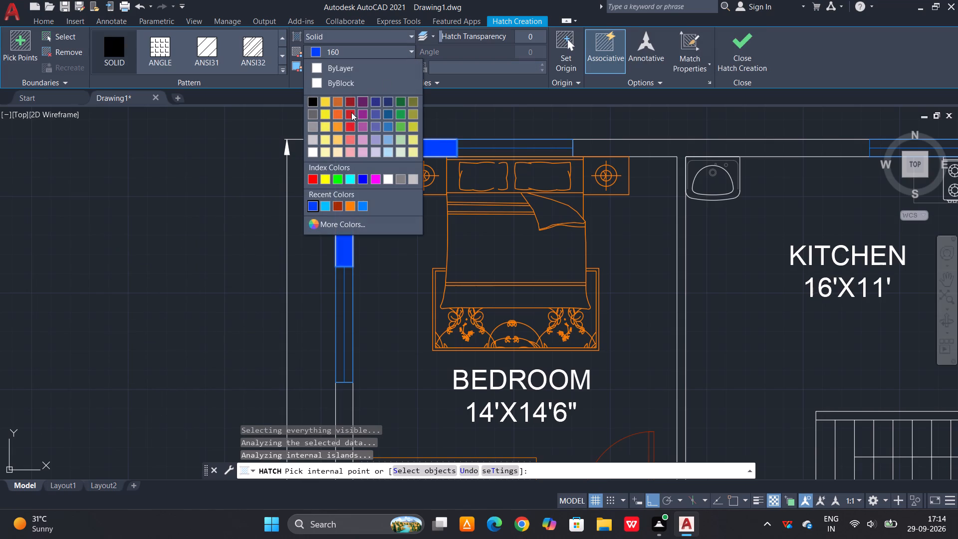
click(310, 224)
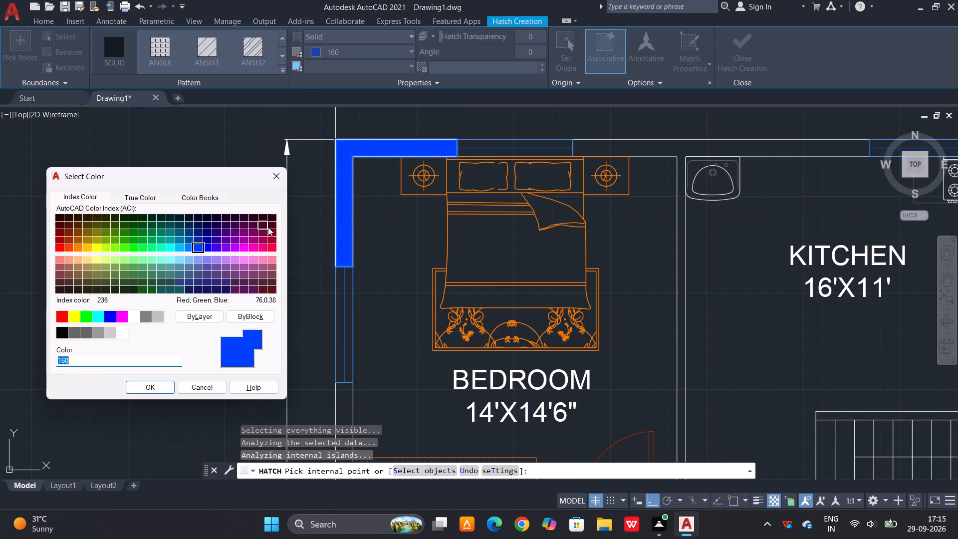
click(187, 238)
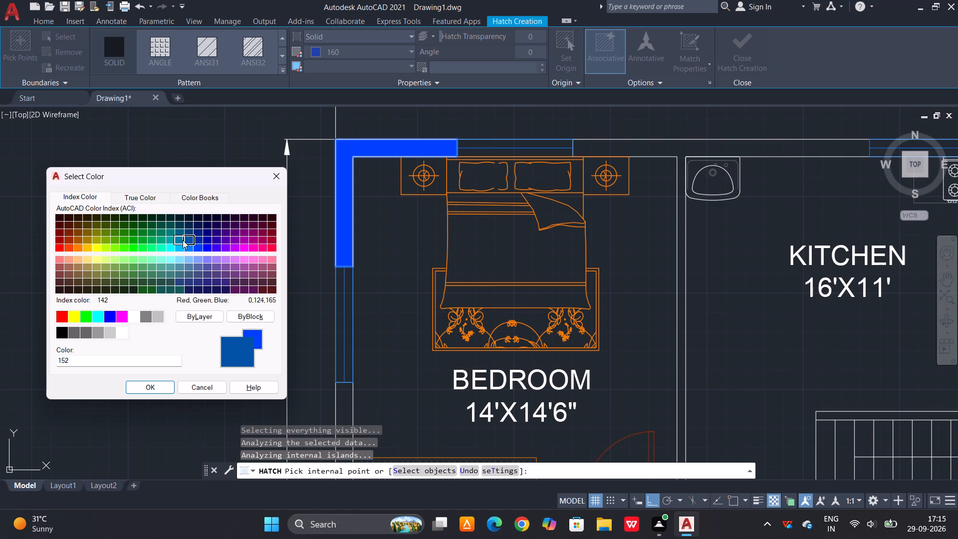
click(182, 241)
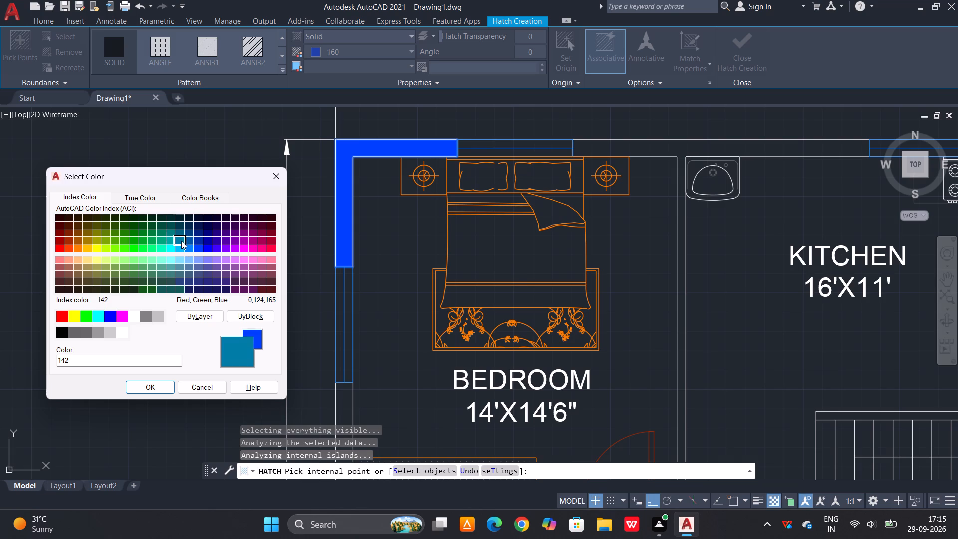
click(151, 386)
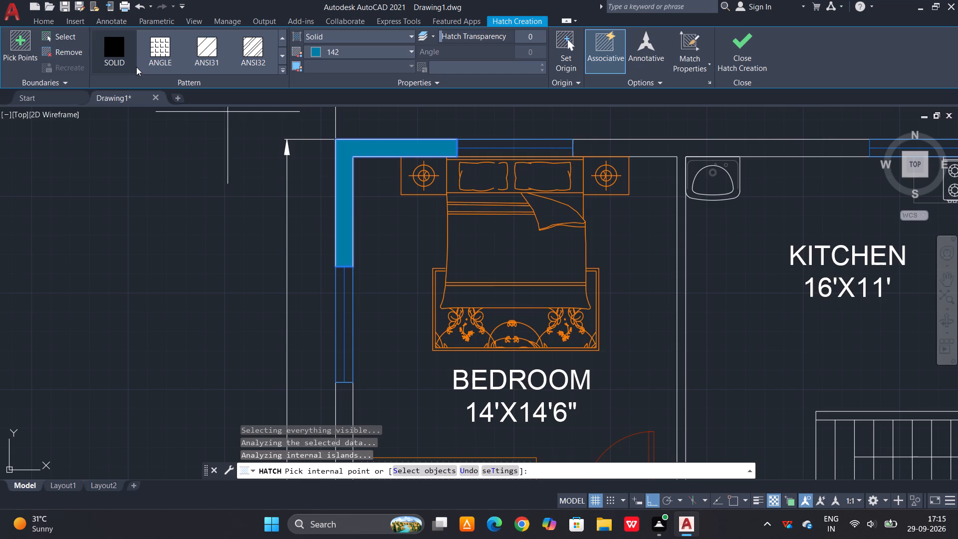
click(112, 47)
Add the rest of the top exterior wall to the hatch, including the bedroom–kitchen partition and the kitchen's outer corner.
scroll(549, 244, down, 1)
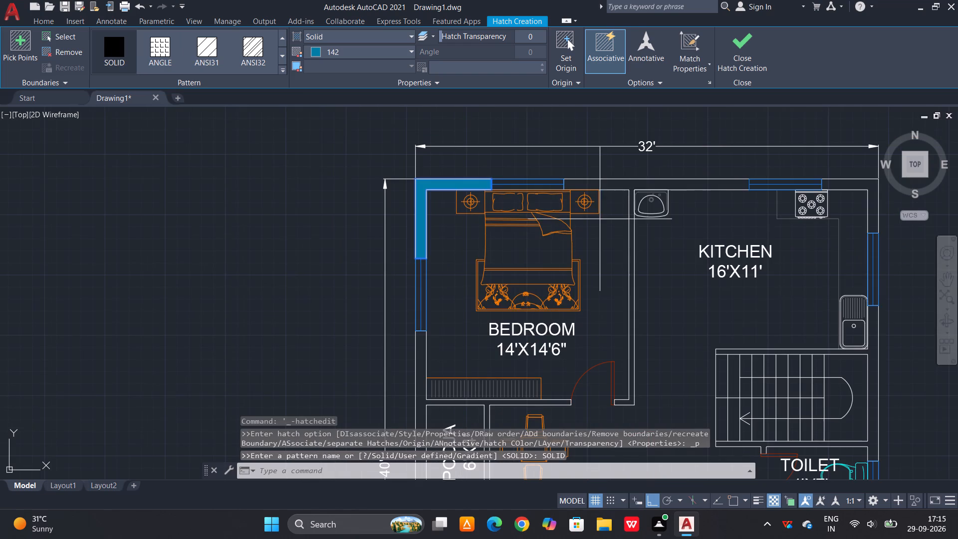
scroll(654, 188, up, 2)
click(646, 185)
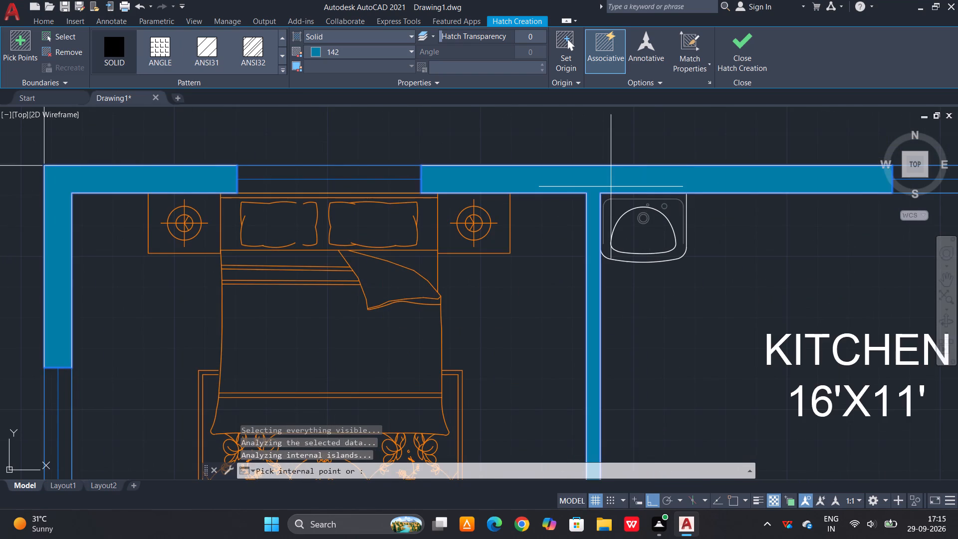
scroll(584, 181, down, 2)
scroll(786, 182, up, 1)
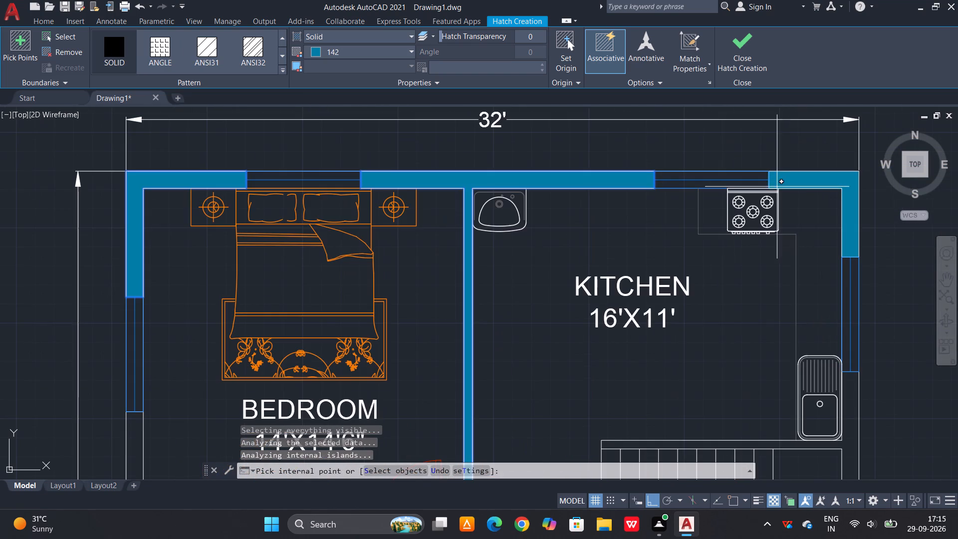
click(795, 181)
Extend the hatch to the right exterior wall segments beside the staircase and toilets, including their connected interior walls.
scroll(754, 135, down, 2)
scroll(787, 312, up, 2)
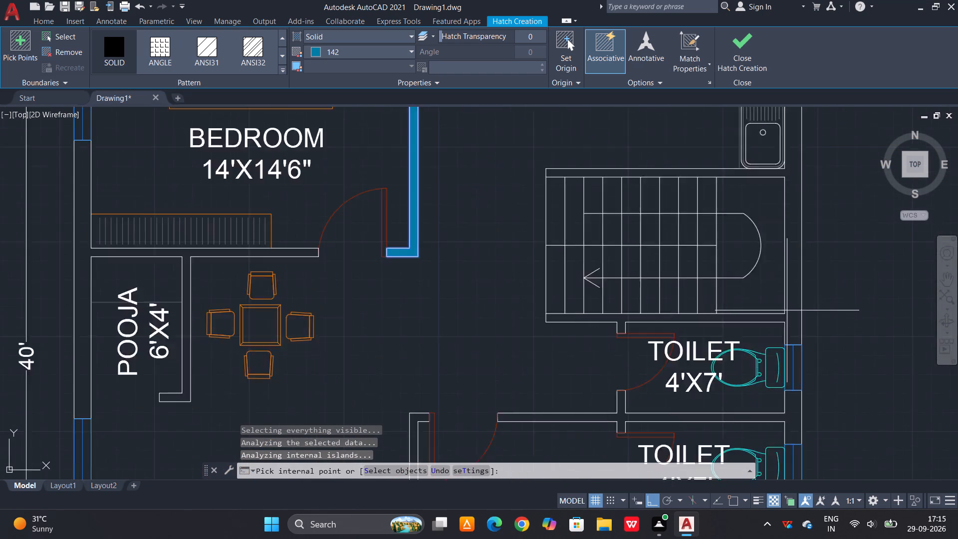
scroll(787, 310, up, 1)
click(789, 291)
scroll(789, 292, down, 2)
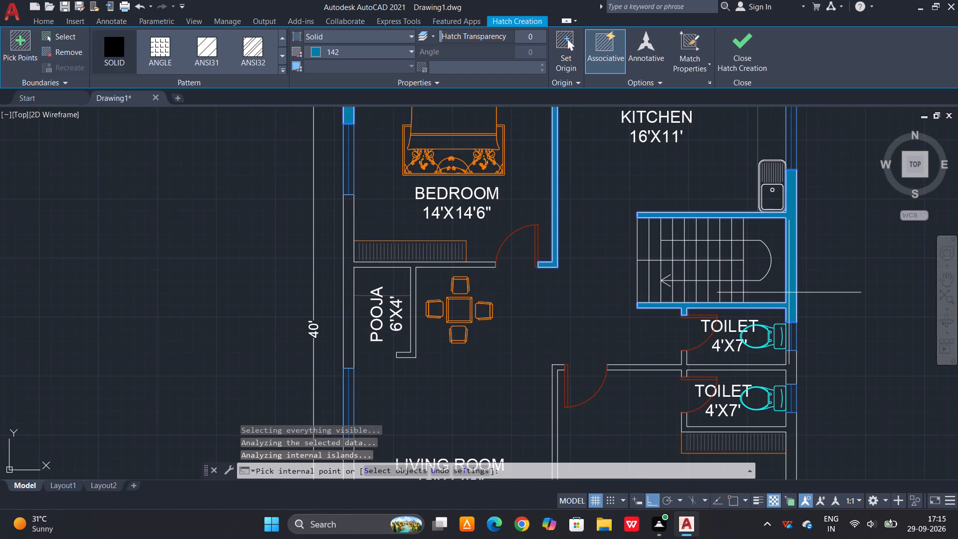
middle_drag(665, 337, 667, 236)
scroll(801, 267, up, 2)
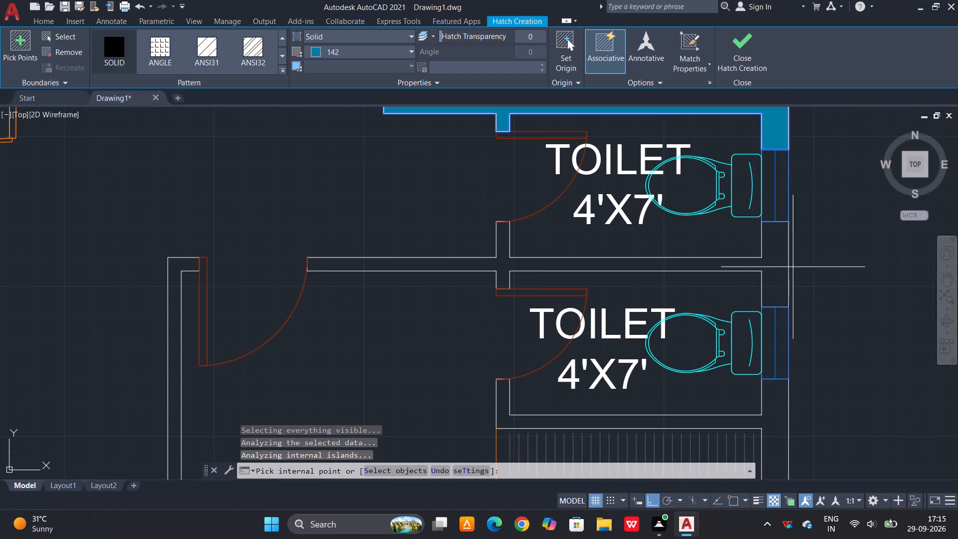
click(762, 271)
scroll(739, 187, down, 2)
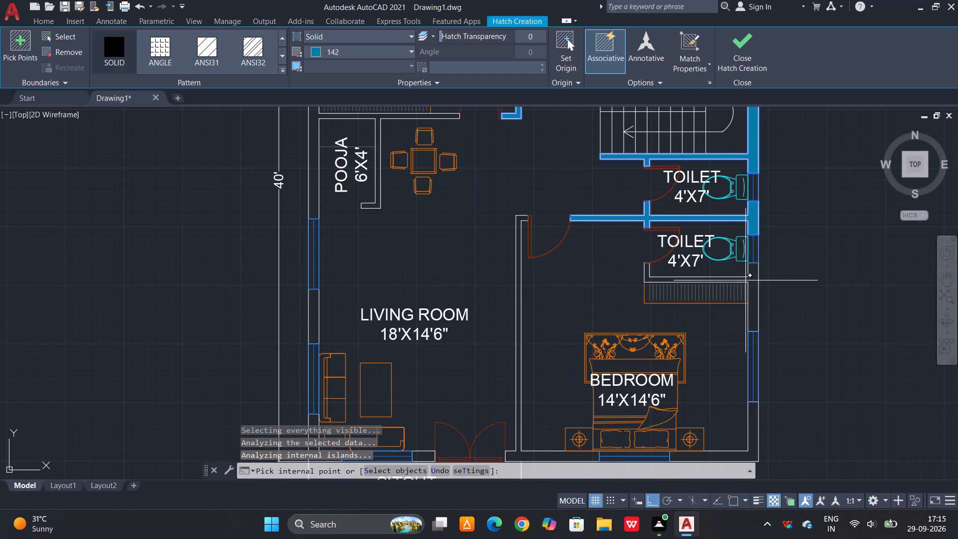
scroll(745, 280, up, 2)
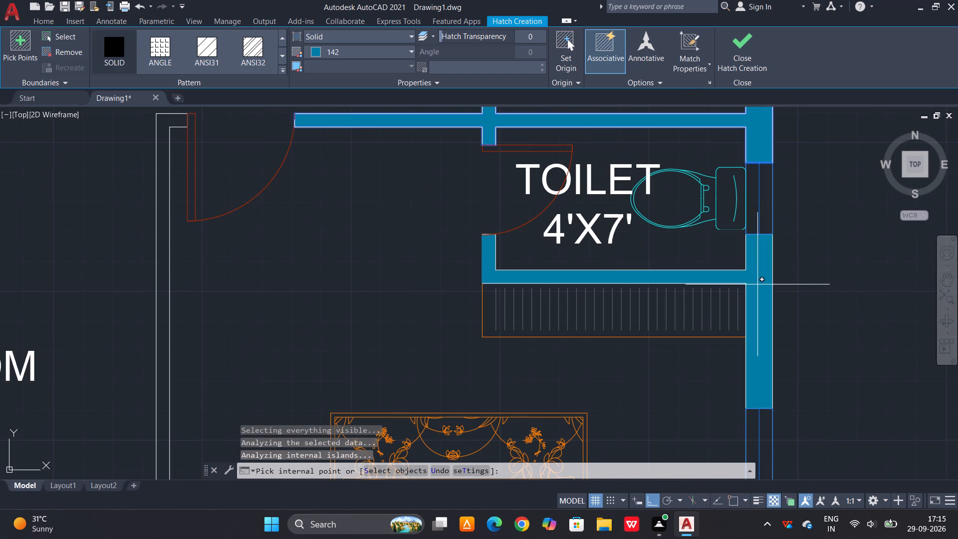
click(757, 284)
Hatch the bottom exterior wall segments, including both lower house corners, the living room–bedroom partition and the pier beside the main door.
scroll(718, 211, down, 2)
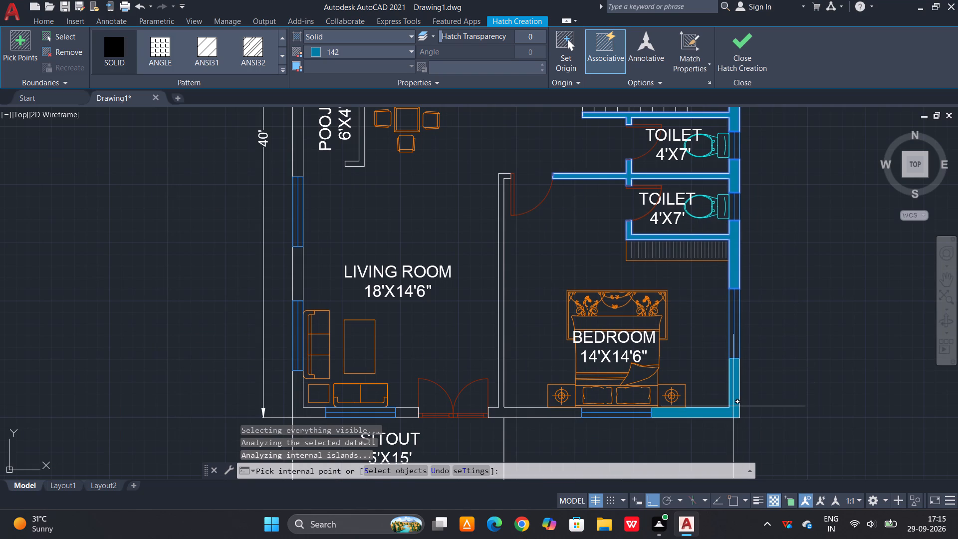
click(732, 406)
scroll(752, 327, down, 1)
scroll(615, 378, up, 2)
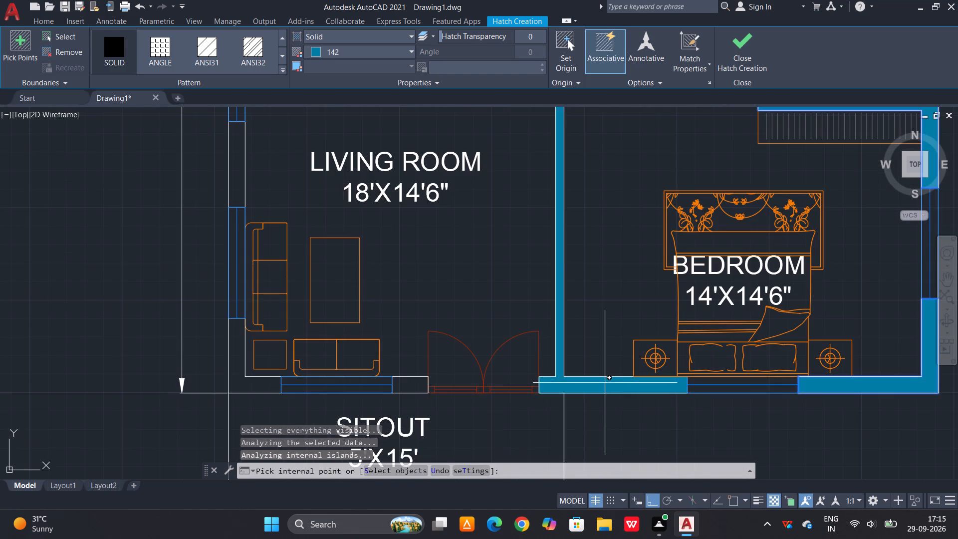
click(603, 383)
scroll(604, 383, down, 1)
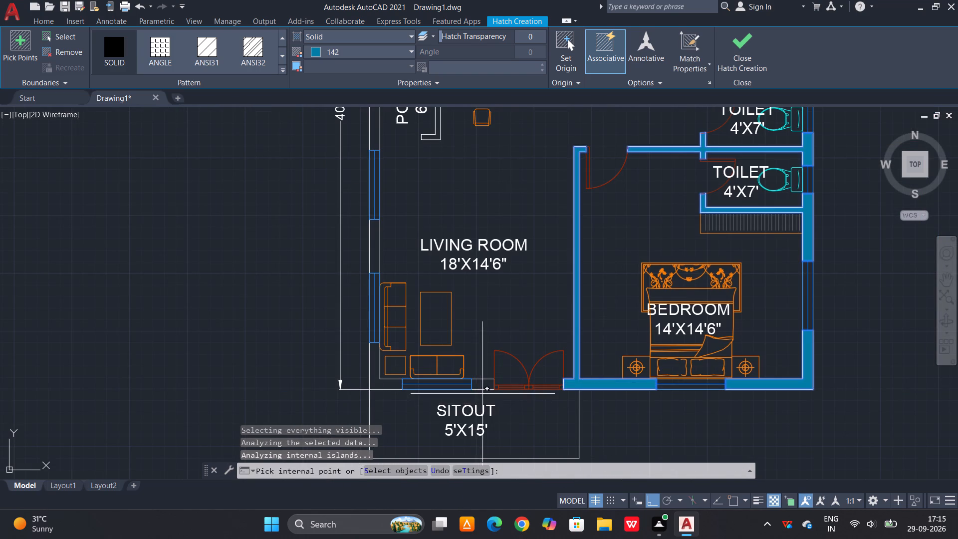
scroll(482, 389, up, 2)
click(477, 381)
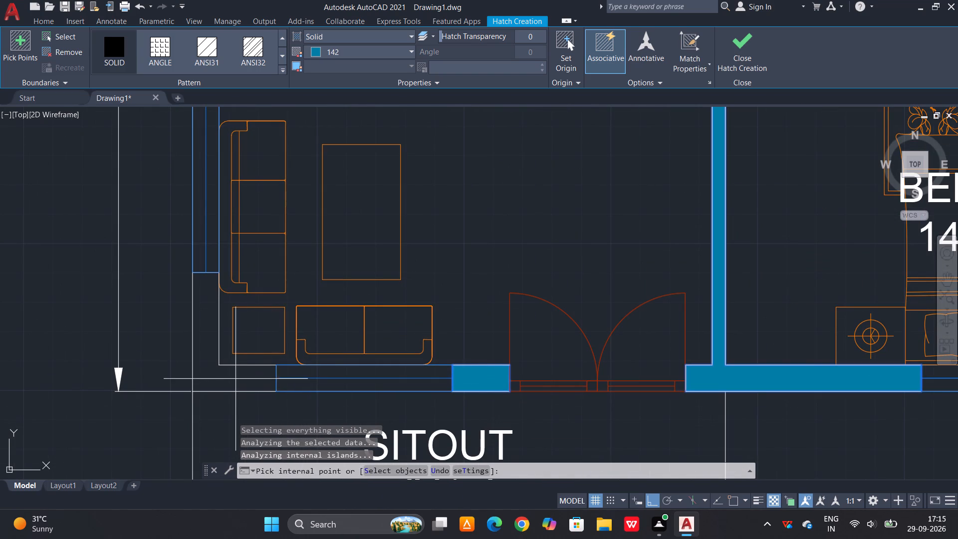
click(235, 379)
Hatch the remaining left exterior wall segments, between the living room windows and beside the pooja room with its connected walls.
scroll(431, 369, down, 2)
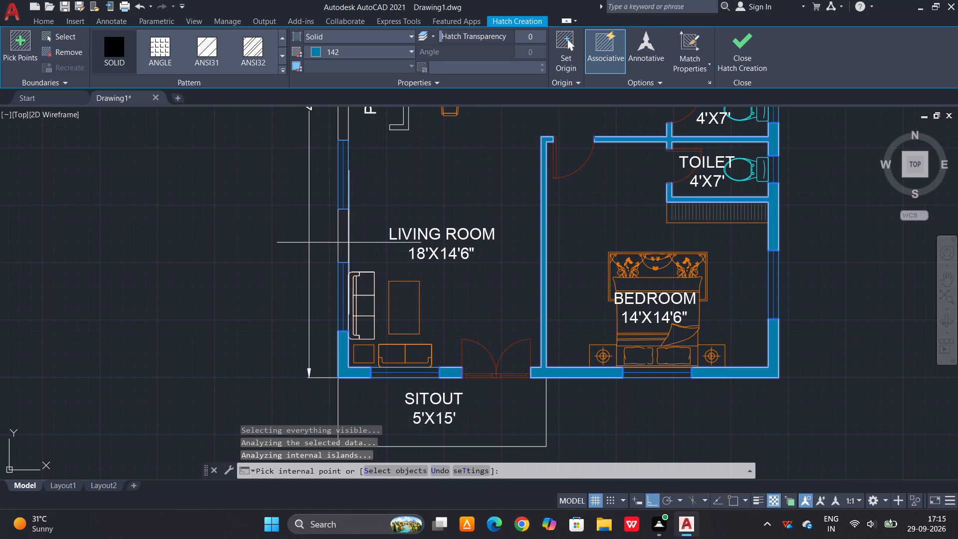
click(337, 240)
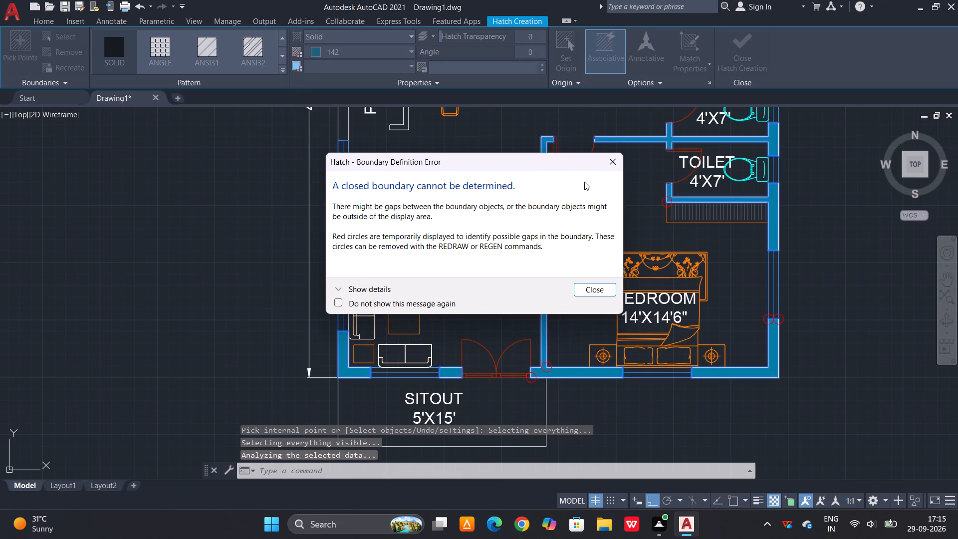
click(614, 165)
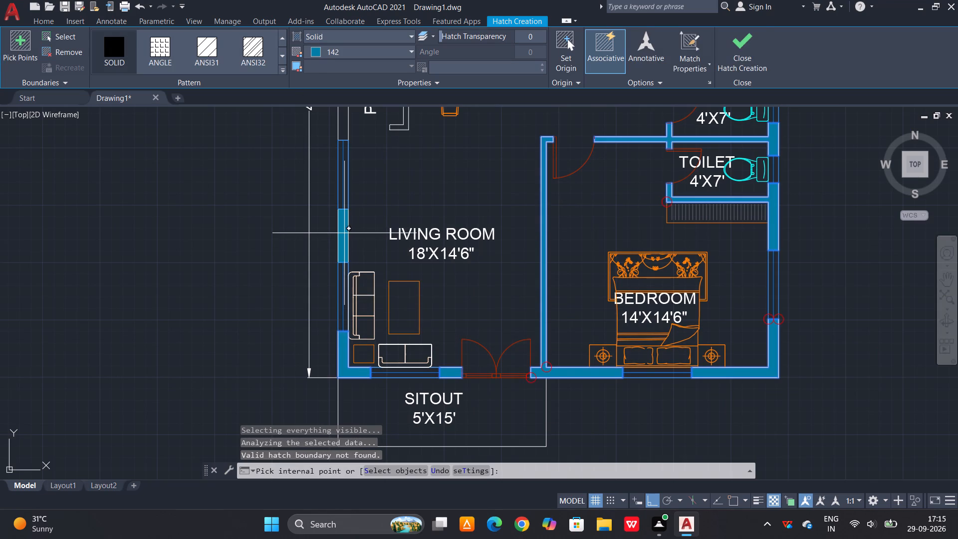
click(344, 233)
scroll(443, 272, down, 2)
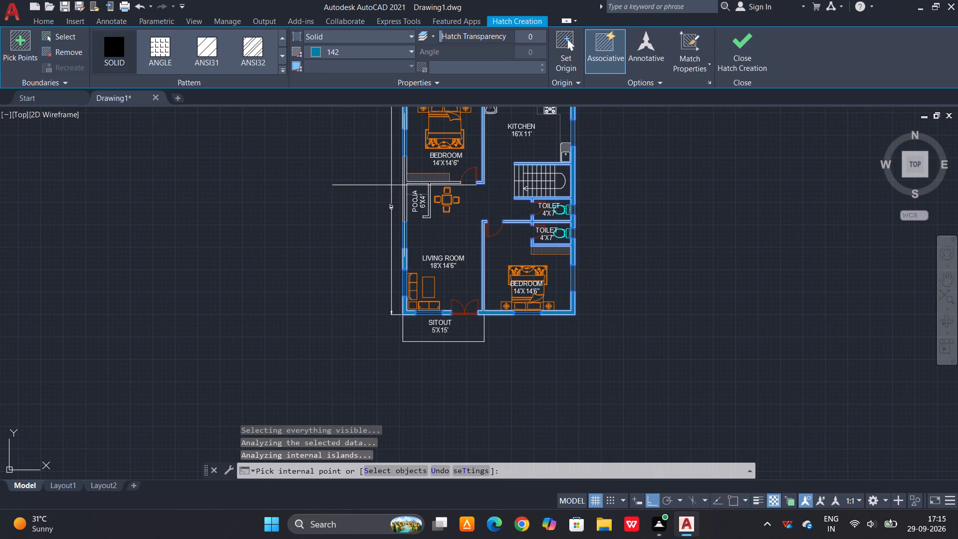
scroll(406, 177, up, 2)
click(396, 184)
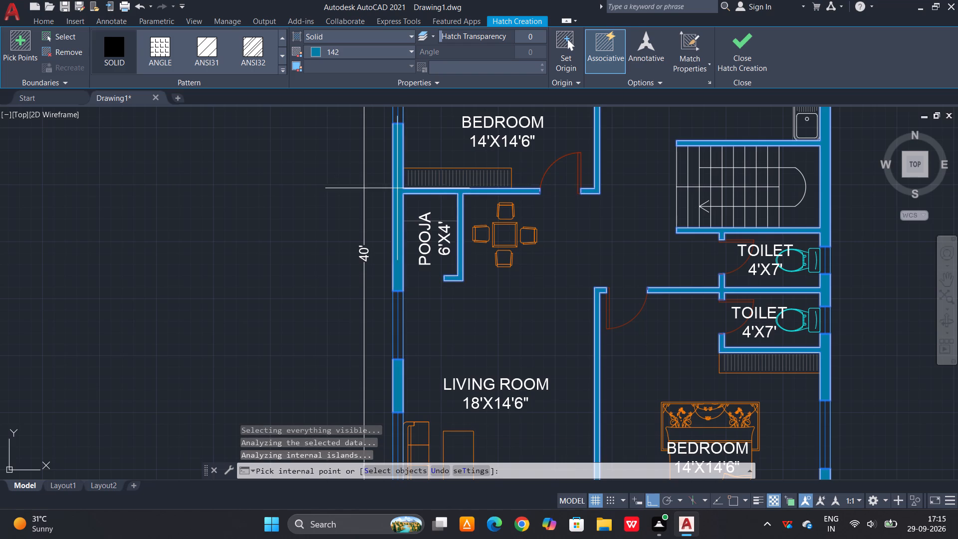
scroll(751, 366, down, 1)
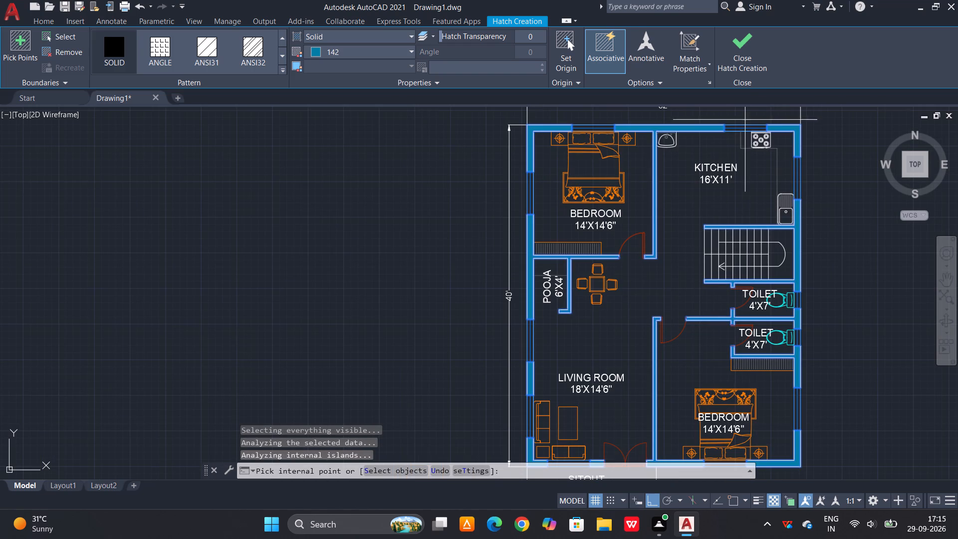
Finish the solid wall hatch.
click(739, 63)
scroll(684, 123, down, 1)
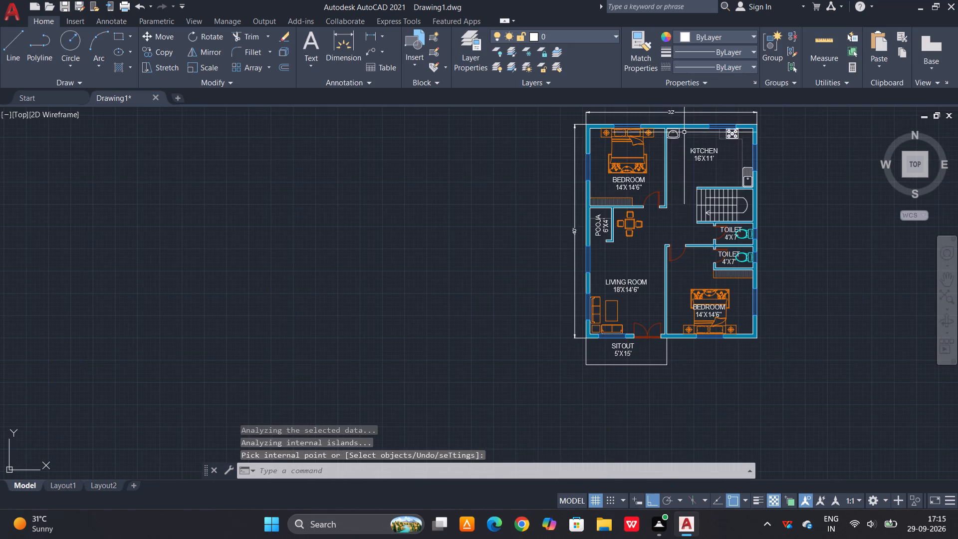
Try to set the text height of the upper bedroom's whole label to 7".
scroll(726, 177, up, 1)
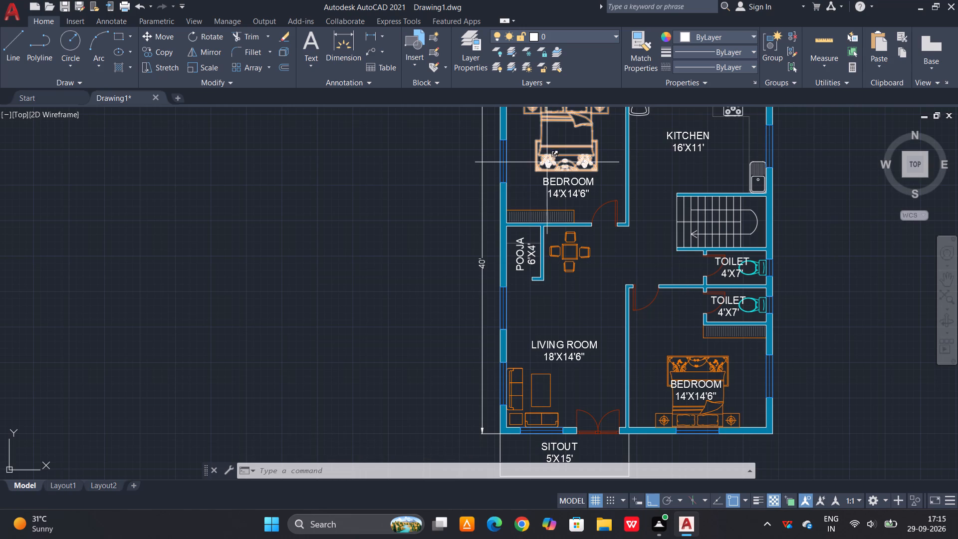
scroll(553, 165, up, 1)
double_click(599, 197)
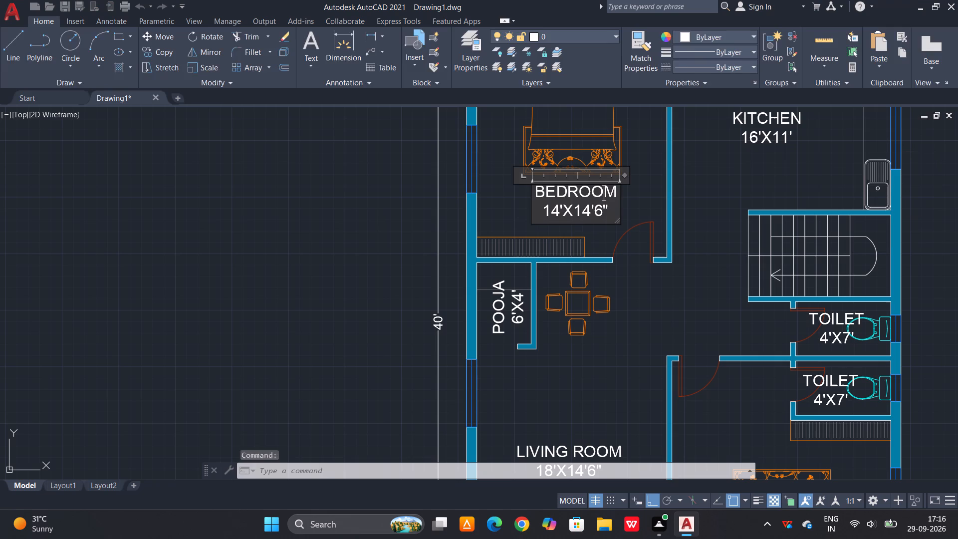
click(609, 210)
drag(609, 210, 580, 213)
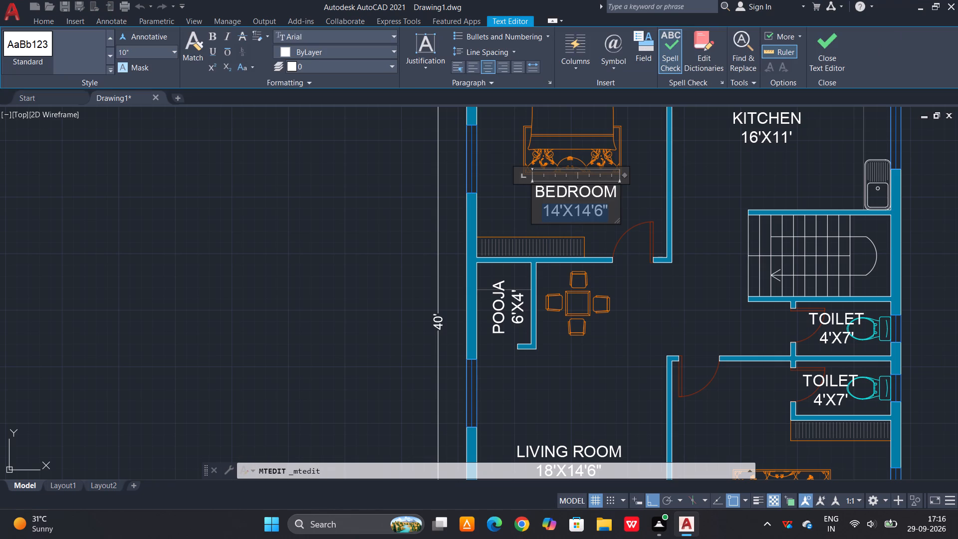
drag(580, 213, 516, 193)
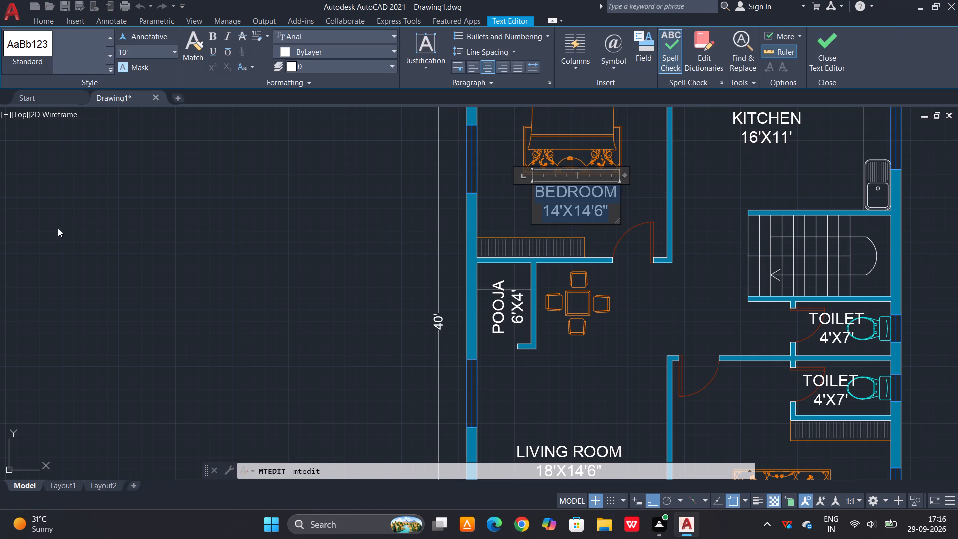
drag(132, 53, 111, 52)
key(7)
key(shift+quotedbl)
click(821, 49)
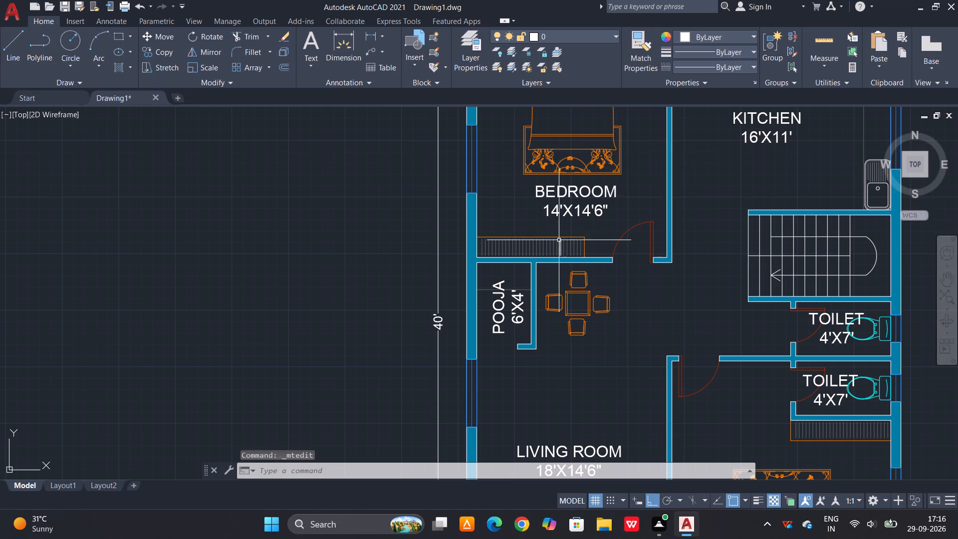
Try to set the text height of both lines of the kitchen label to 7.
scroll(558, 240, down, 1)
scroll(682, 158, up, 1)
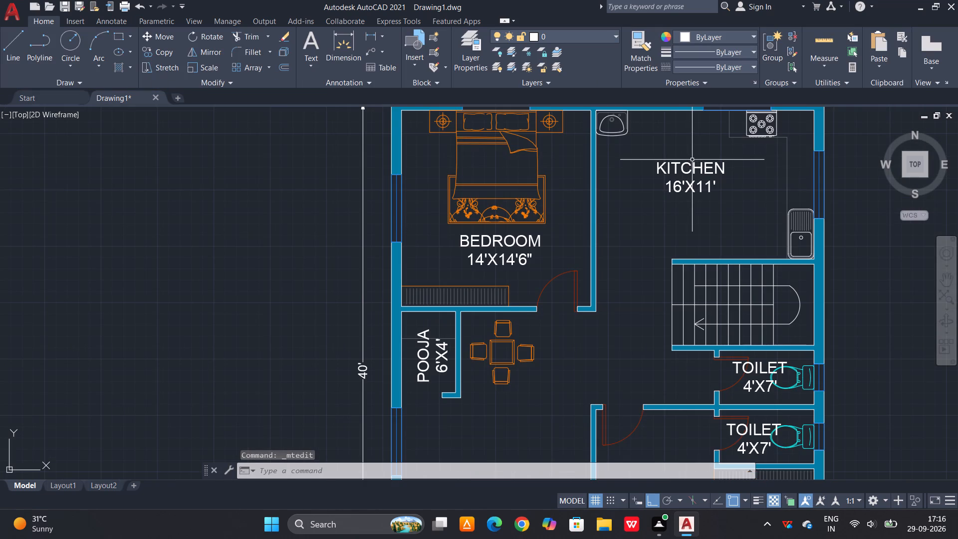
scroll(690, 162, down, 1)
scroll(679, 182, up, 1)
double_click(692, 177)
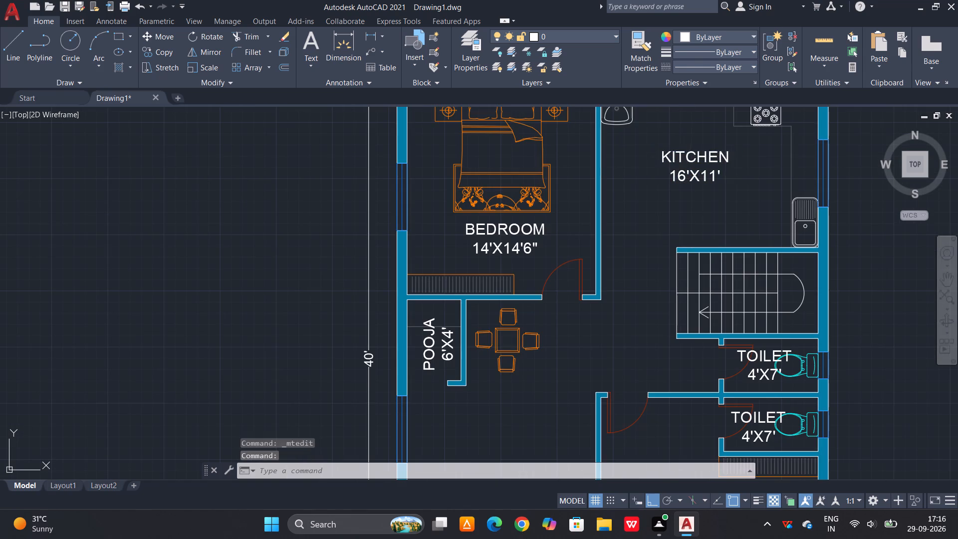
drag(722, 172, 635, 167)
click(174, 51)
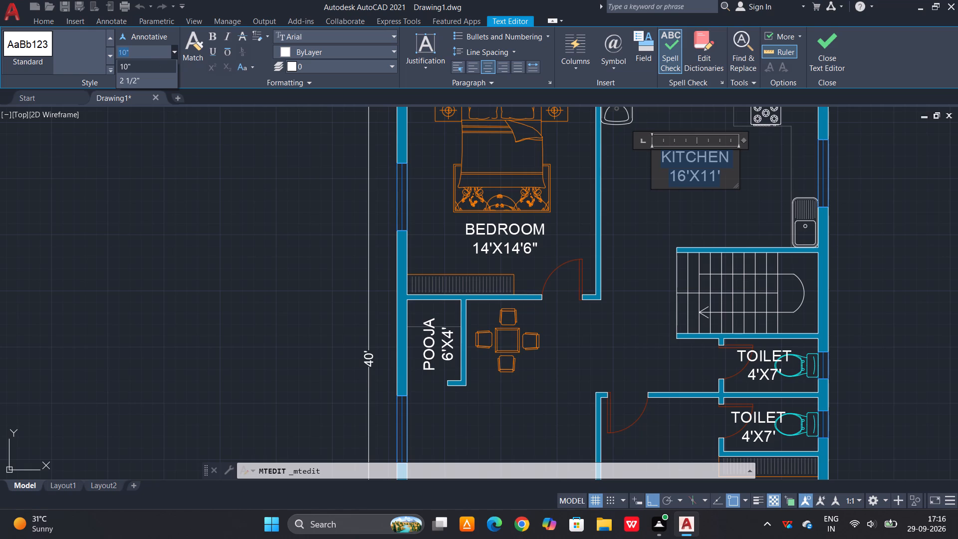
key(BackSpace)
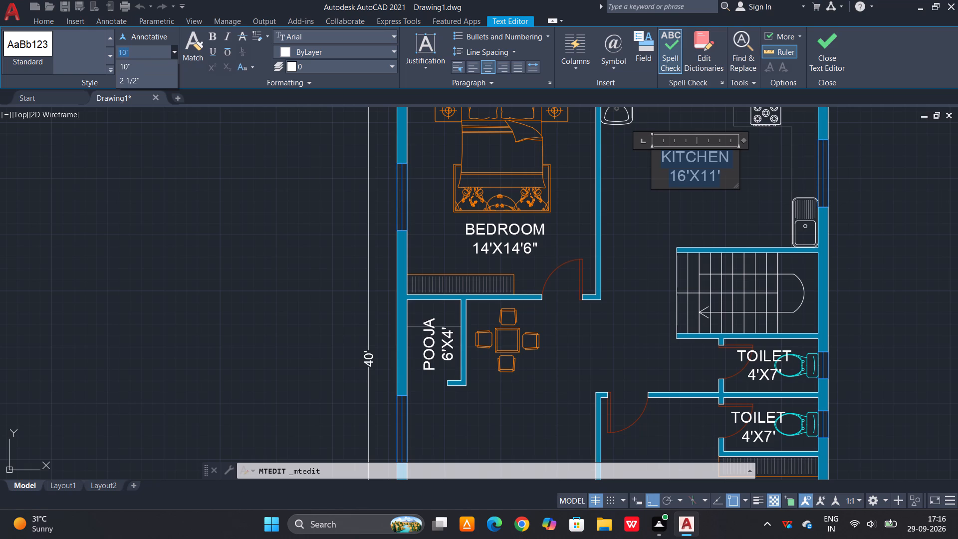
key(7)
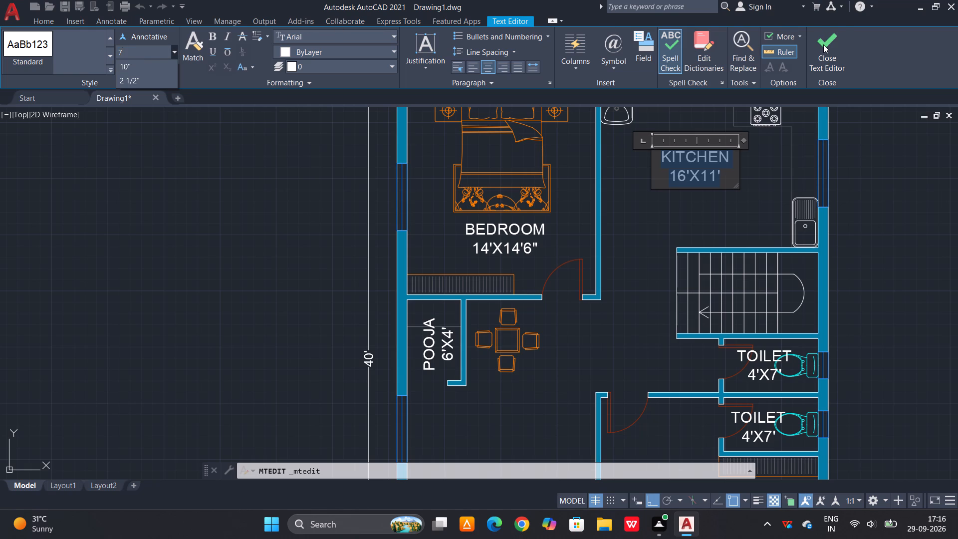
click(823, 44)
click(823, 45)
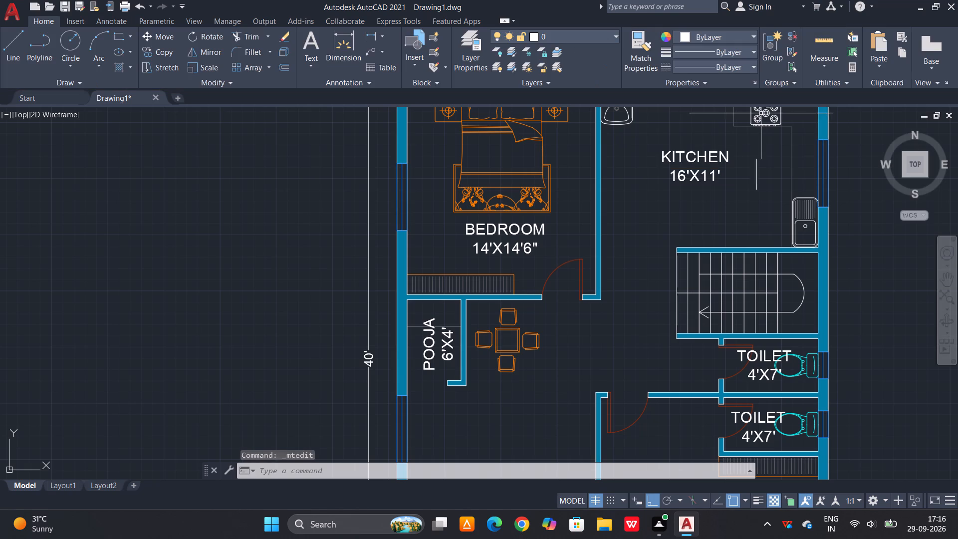
Reduce the text height of the whole kitchen label, trying 7" first and settling on 8".
scroll(548, 193, down, 1)
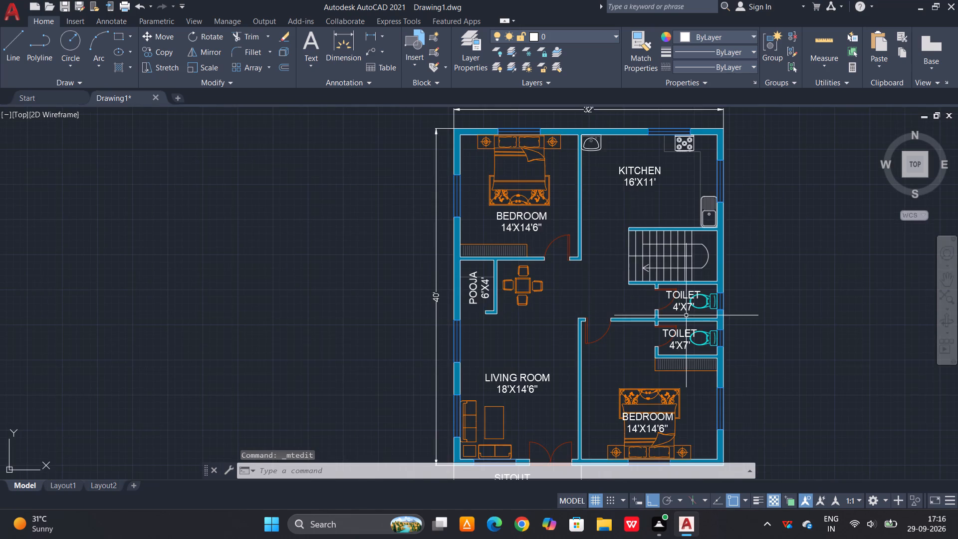
scroll(686, 308, up, 1)
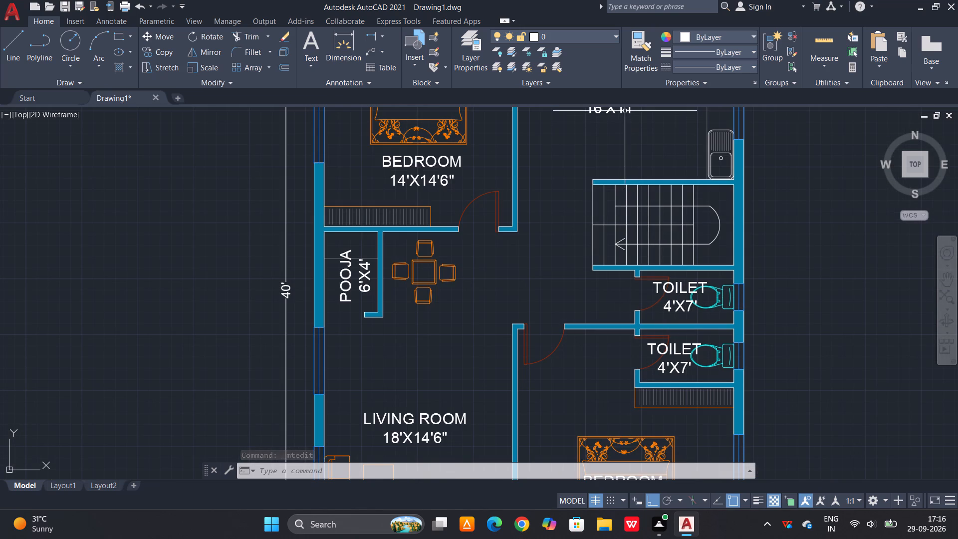
double_click(625, 111)
scroll(561, 183, down, 2)
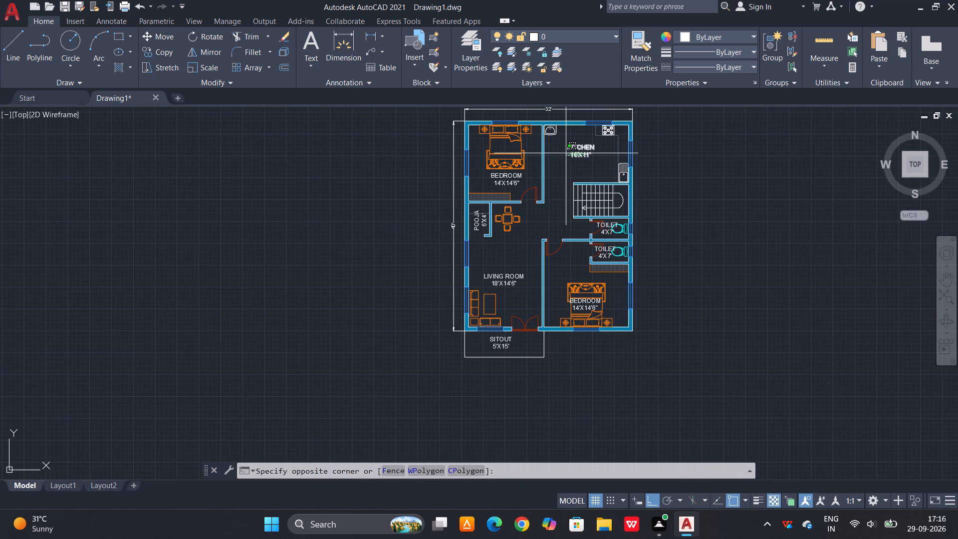
scroll(566, 153, up, 2)
double_click(586, 140)
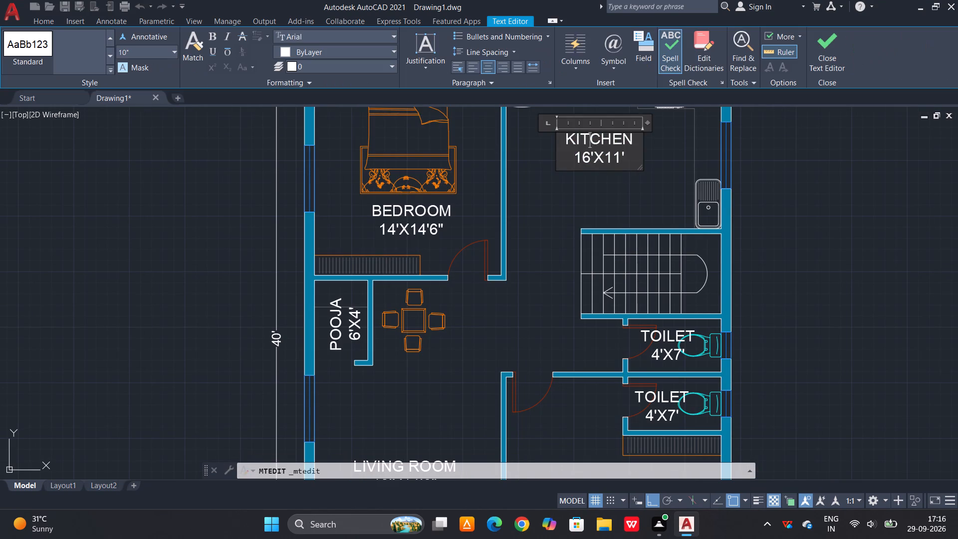
drag(636, 159, 529, 144)
drag(140, 54, 125, 54)
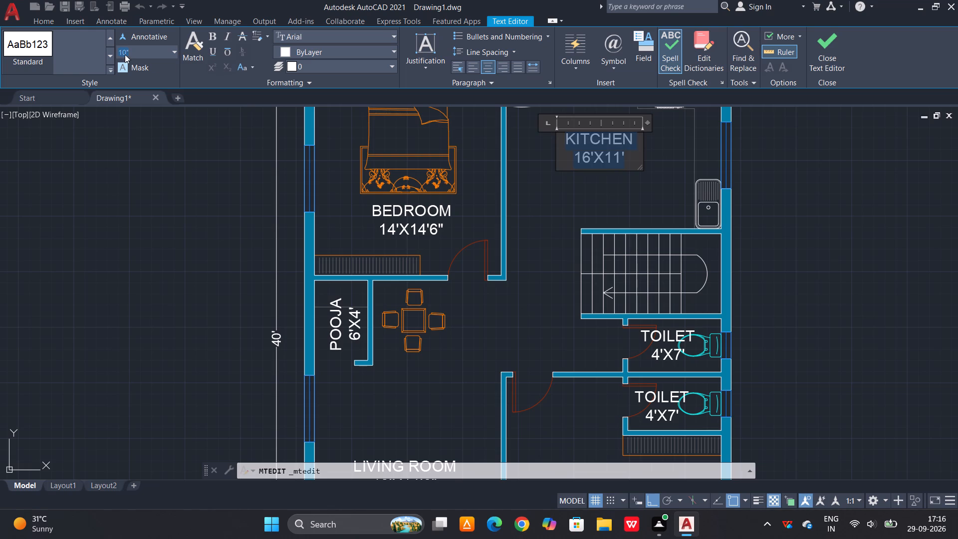
drag(125, 54, 124, 54)
key(7)
key(space)
key(Return)
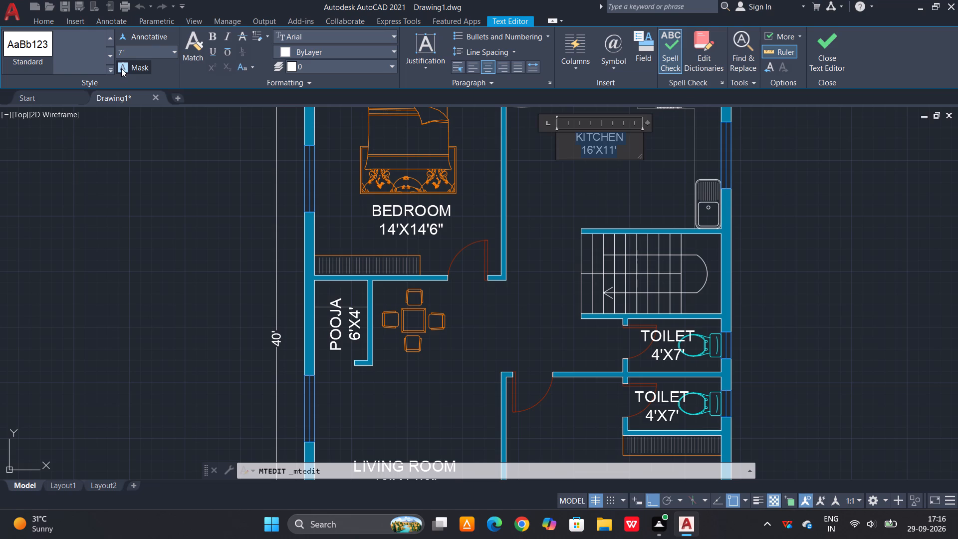
drag(126, 53, 105, 54)
key(8)
key(Return)
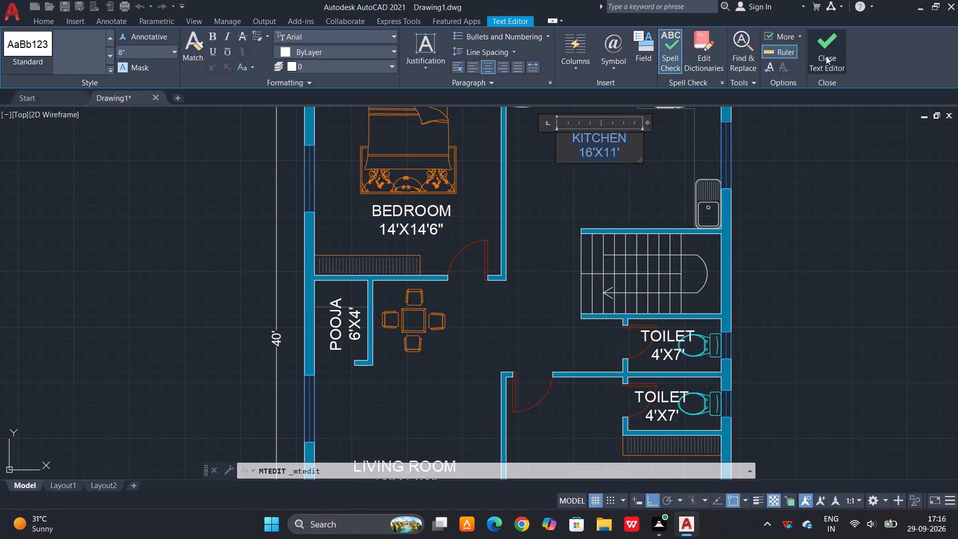
click(827, 48)
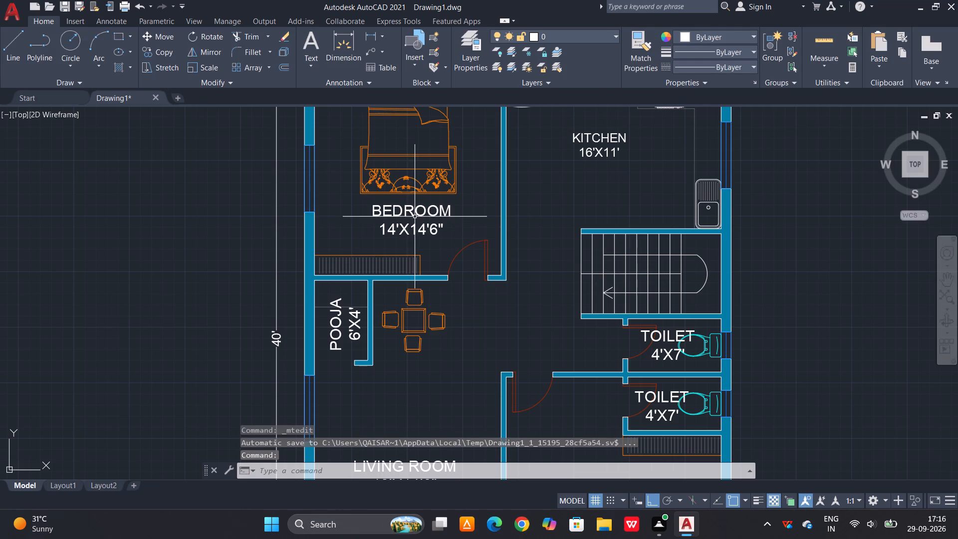
Set the text height of the upper bedroom's whole label to 8".
double_click(415, 217)
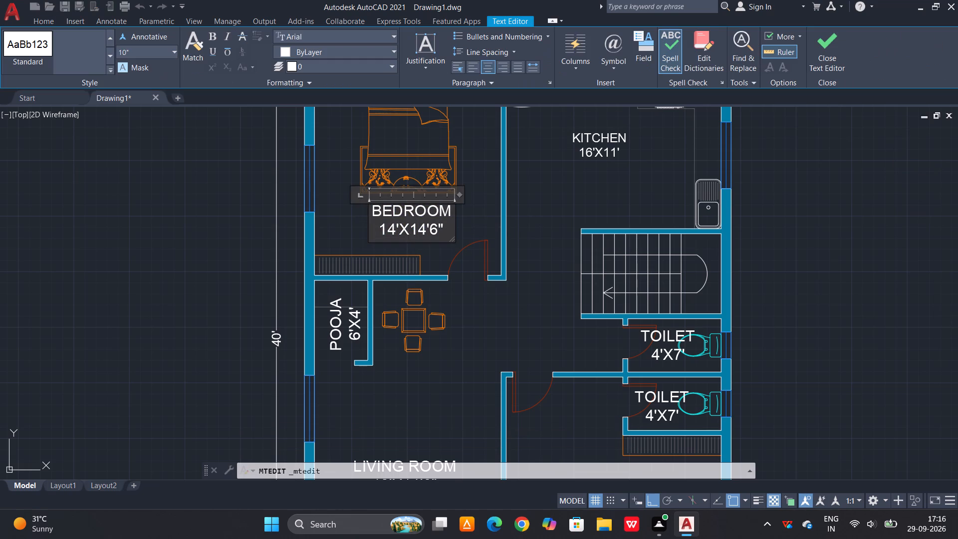
key(ctrl+a)
drag(130, 53, 127, 52)
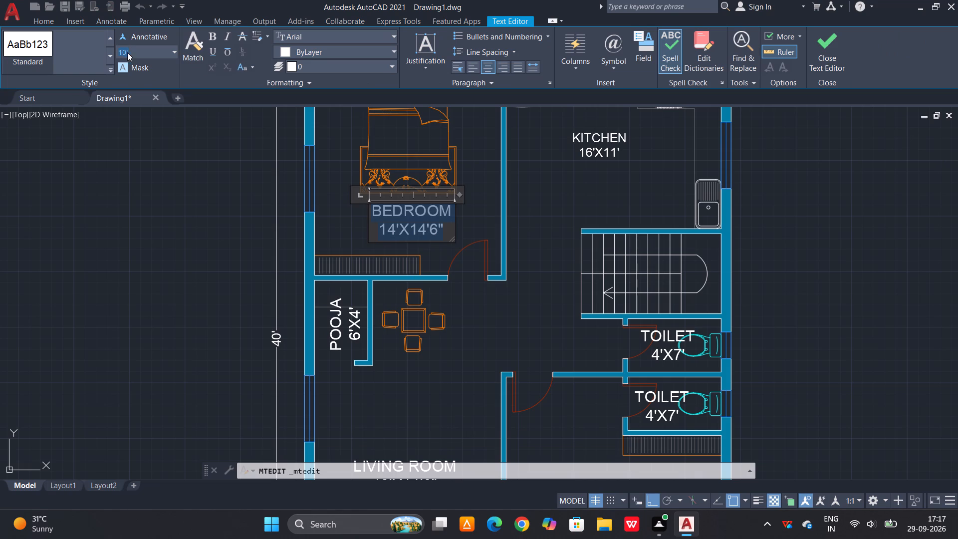
drag(127, 52, 124, 52)
key(8)
key(Return)
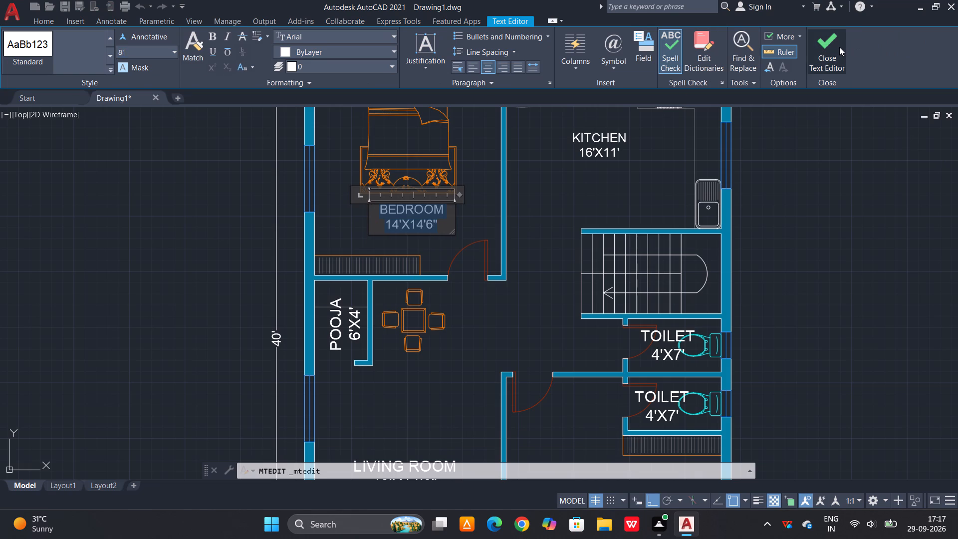
click(832, 47)
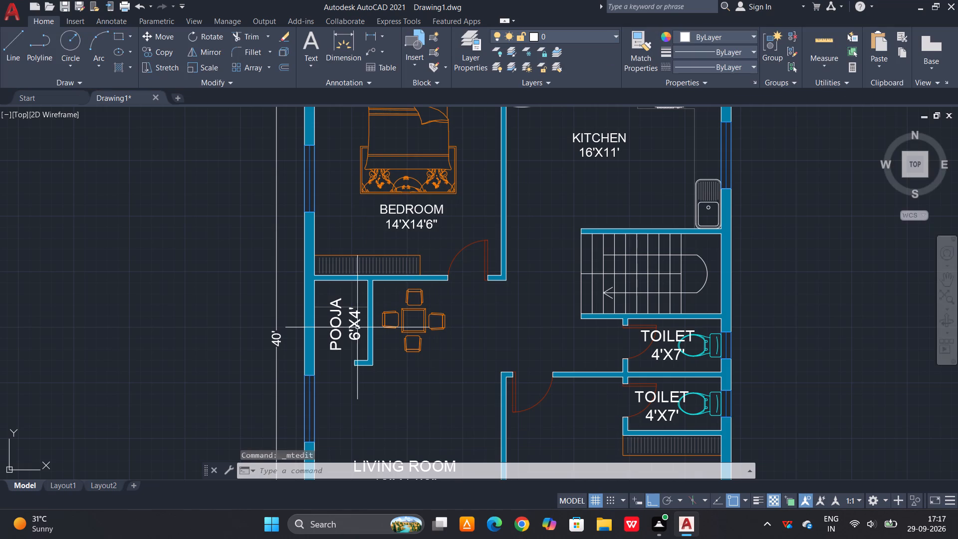
Set the text height of both lines of the pooja room label to 8".
double_click(355, 327)
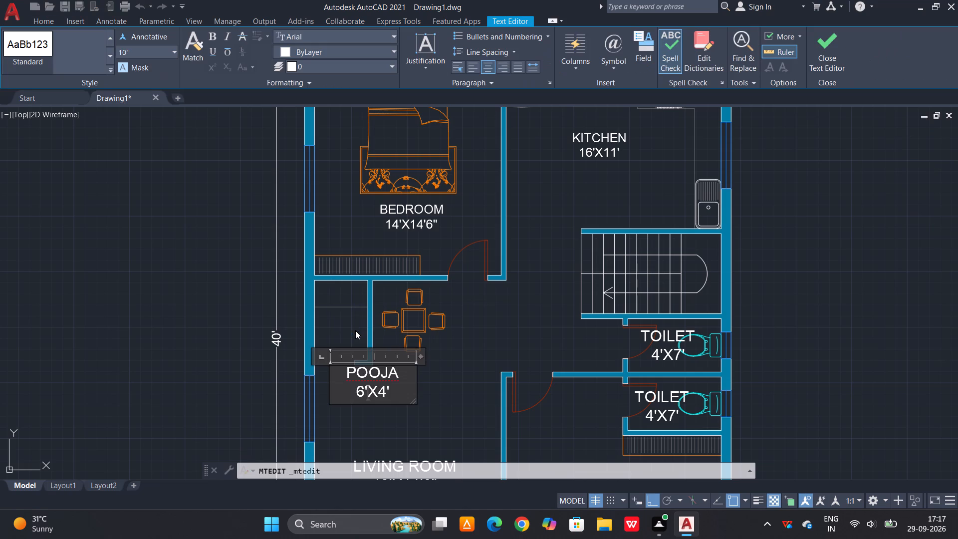
key(ctrl+a)
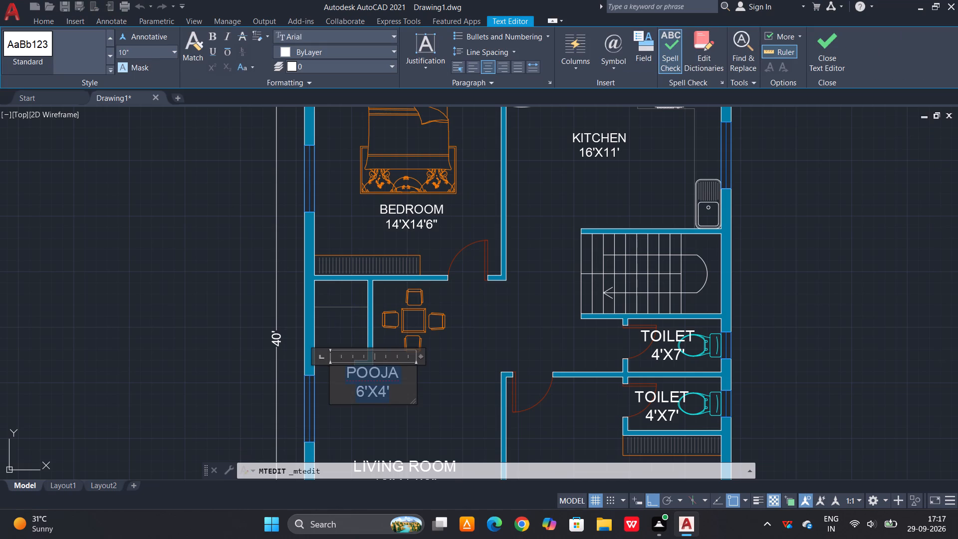
drag(134, 55, 122, 55)
key(8)
key(Return)
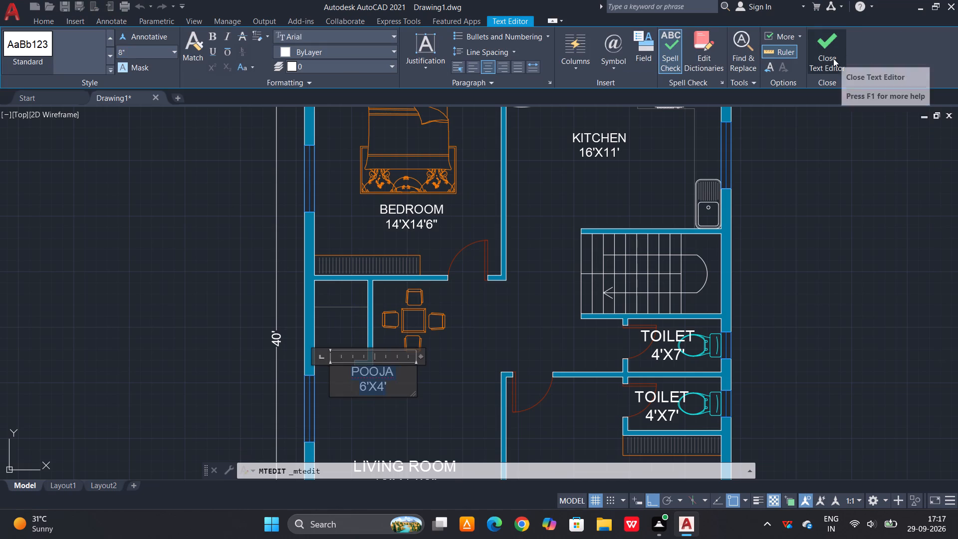
click(833, 58)
Set the text height of both lines of the upper toilet label to 8".
scroll(645, 275, down, 1)
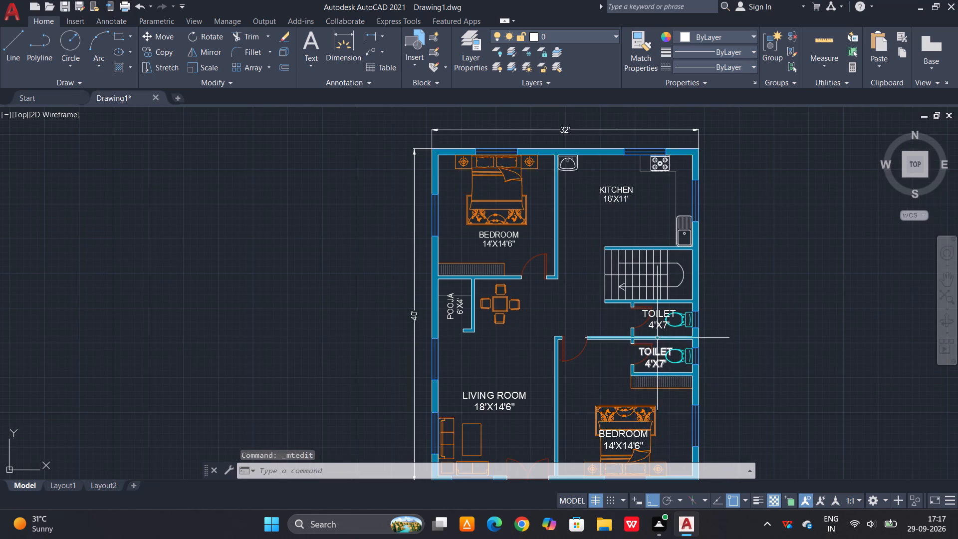
scroll(661, 344, up, 2)
double_click(649, 305)
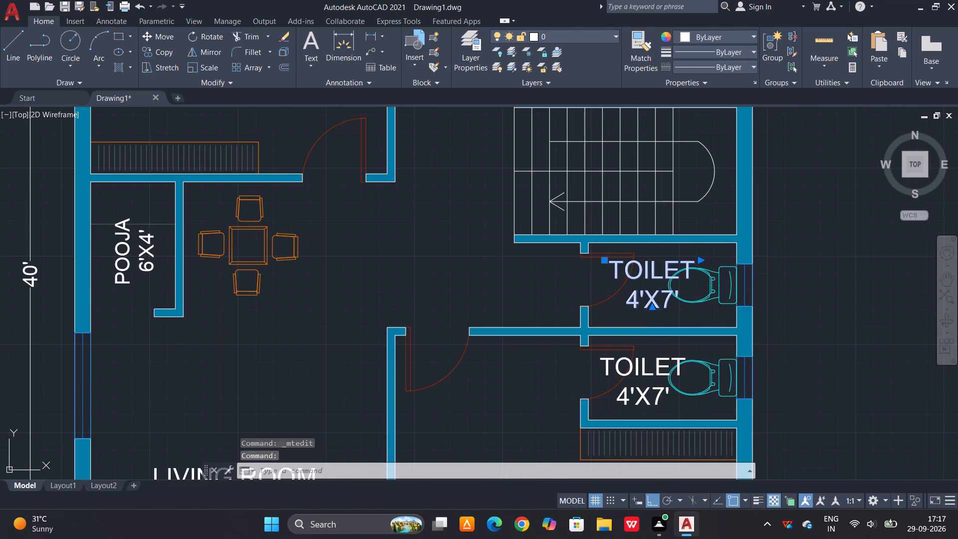
key(ctrl+a)
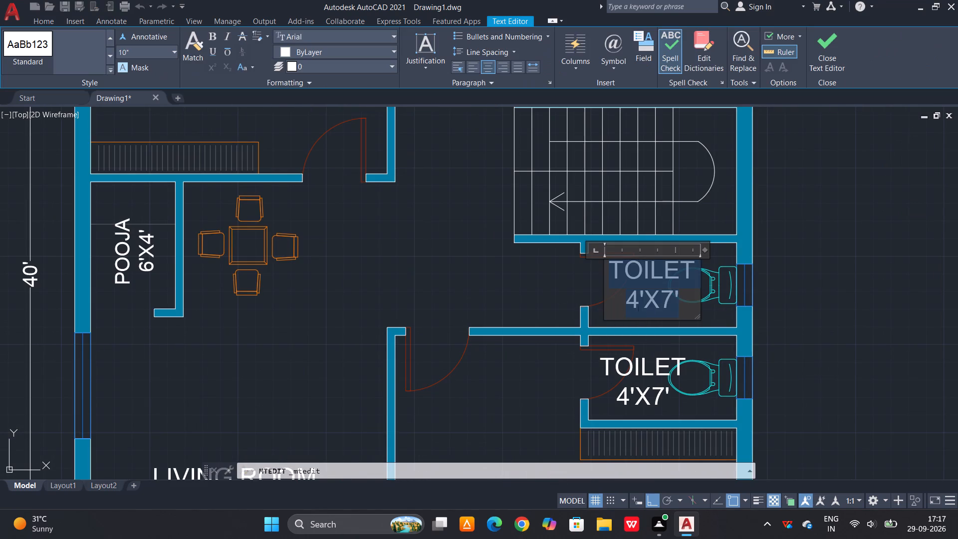
drag(148, 53, 122, 56)
text(8")
key(Return)
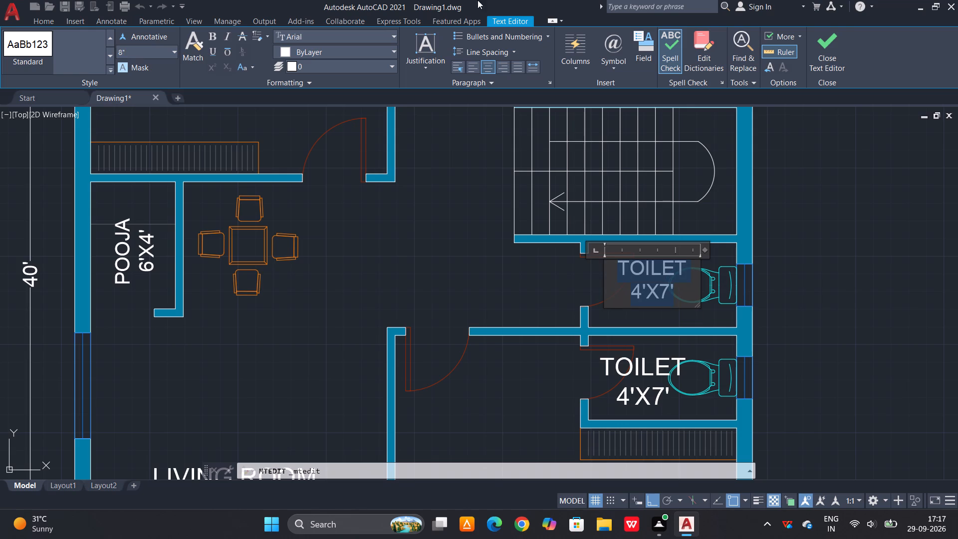
click(832, 52)
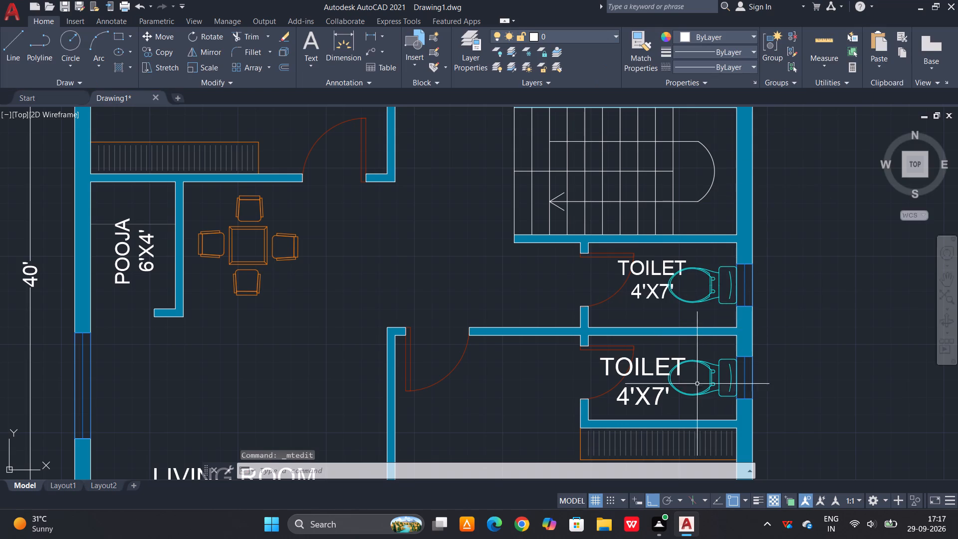
Set the text height of both lines of the lower toilet label to 8".
scroll(663, 392, up, 2)
click(632, 399)
click(550, 415)
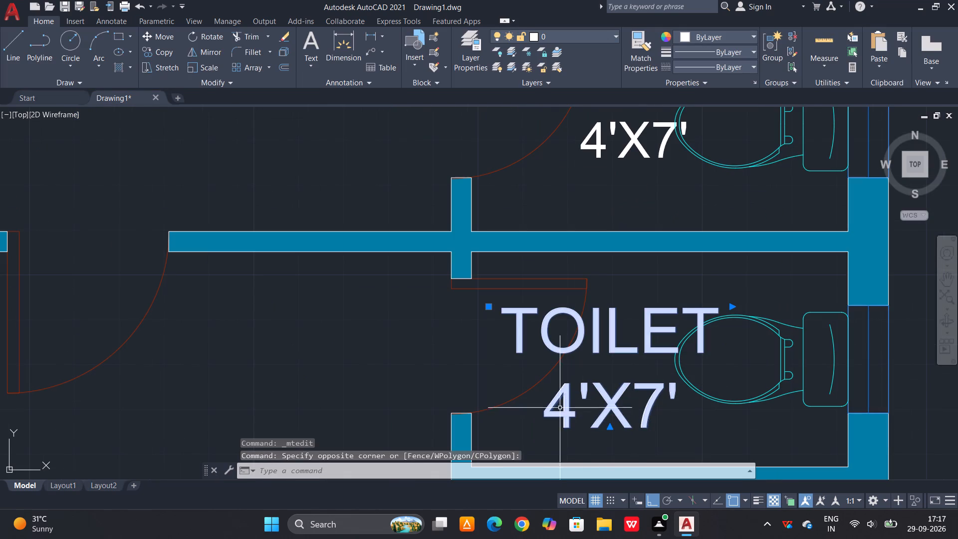
double_click(590, 396)
double_click(577, 398)
double_click(562, 404)
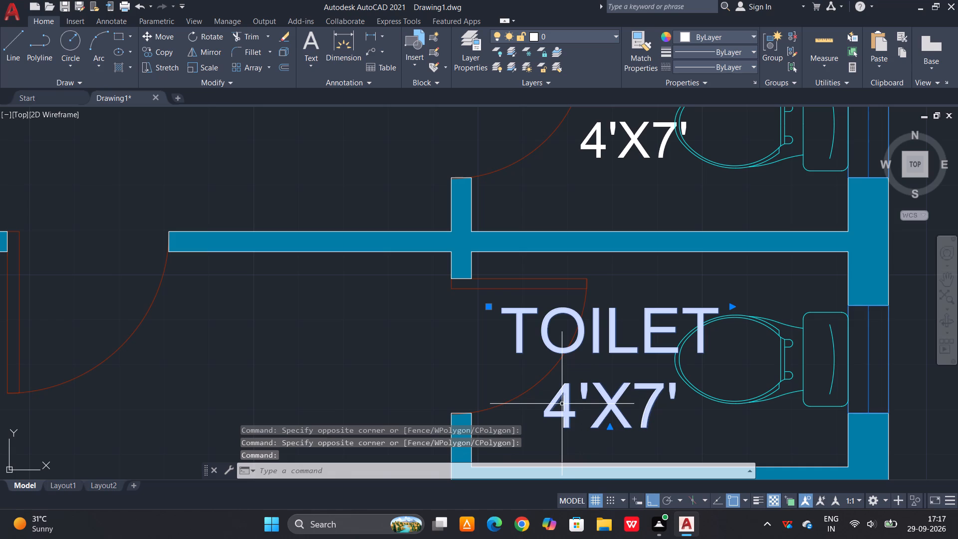
double_click(562, 404)
drag(604, 368, 595, 377)
triple_click(556, 404)
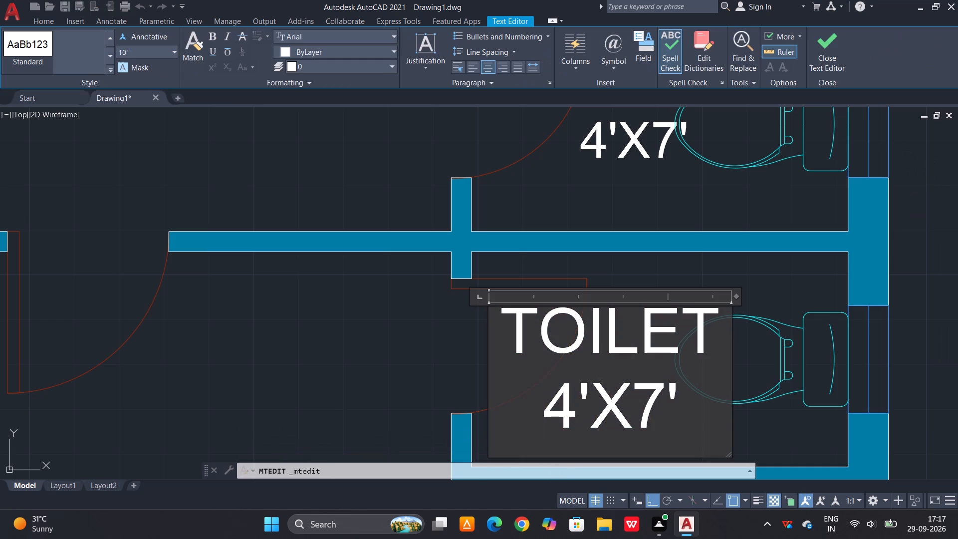
key(ctrl+a)
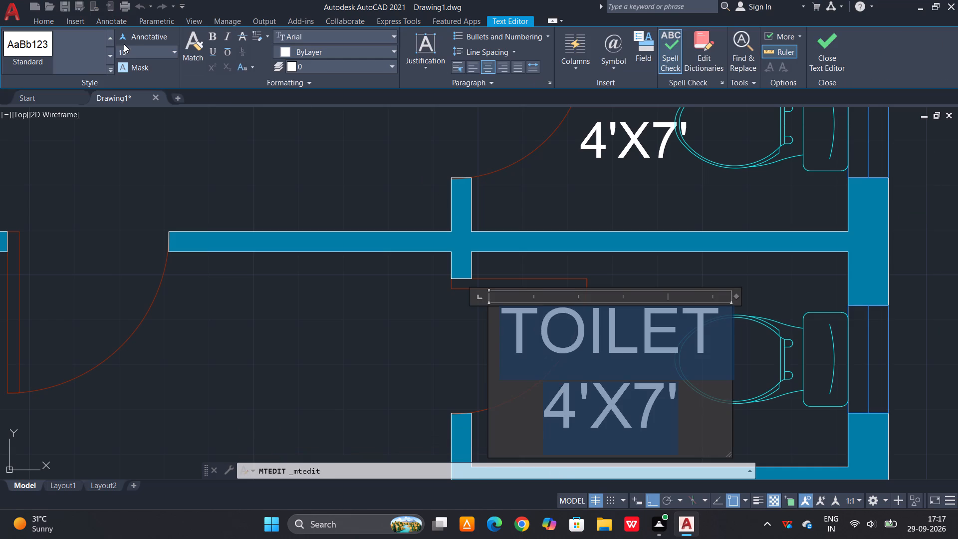
click(133, 47)
key(8)
key(Return)
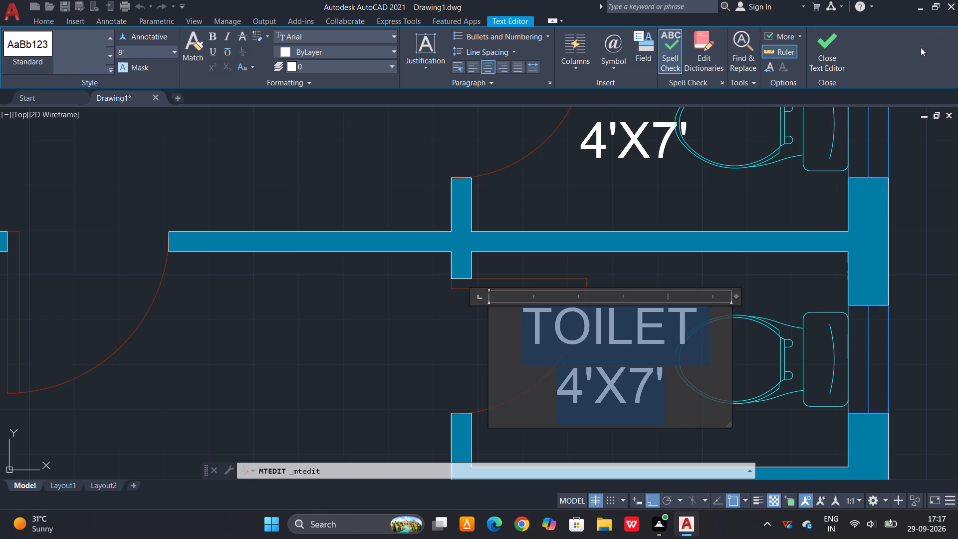
click(829, 53)
Set the text height of the lower bedroom's whole label, over the bed, to 8".
scroll(851, 118, down, 2)
scroll(800, 141, down, 1)
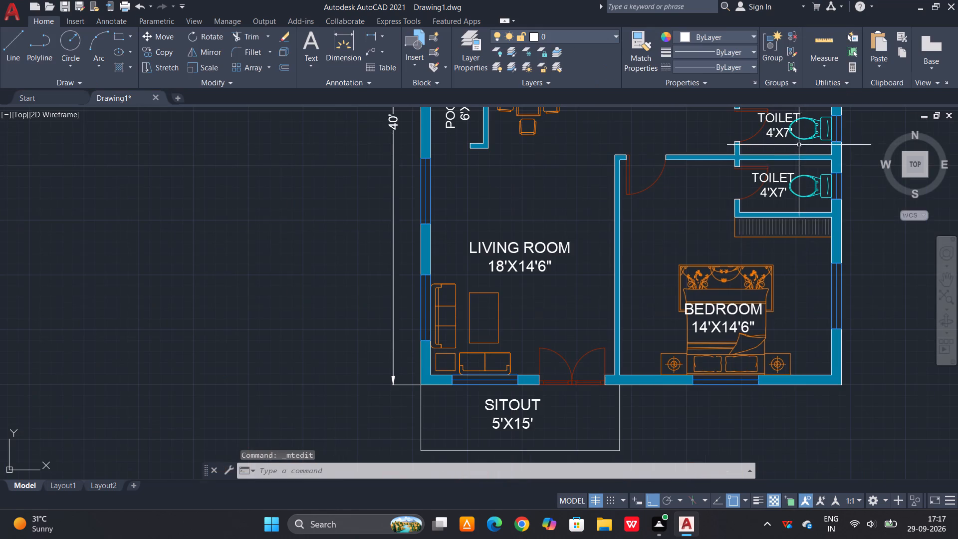
scroll(753, 322, up, 1)
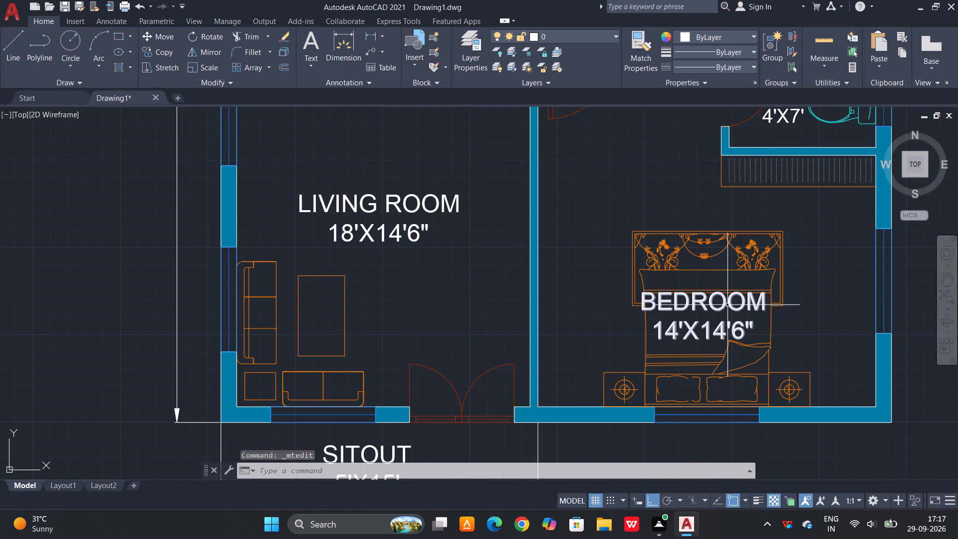
double_click(727, 304)
key(ctrl+a)
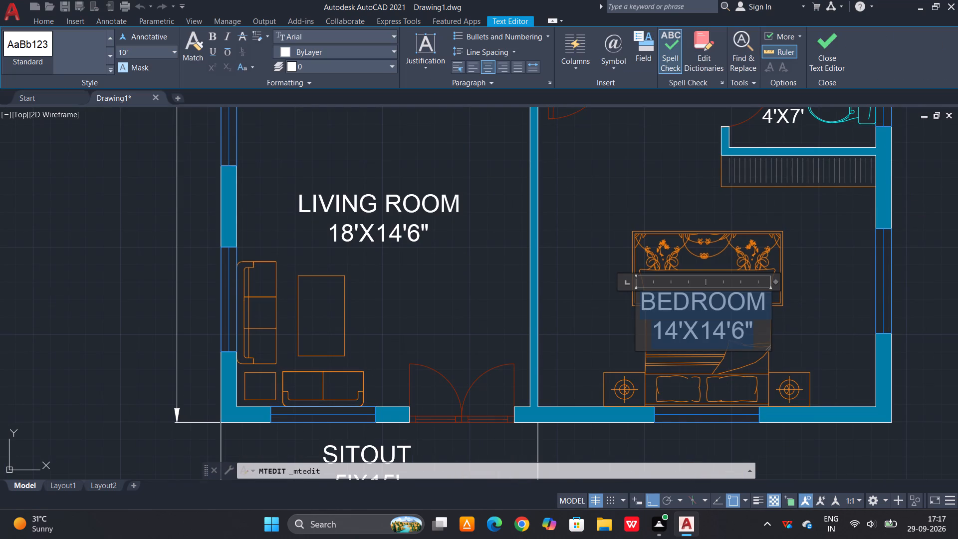
click(131, 48)
key(8)
key(Return)
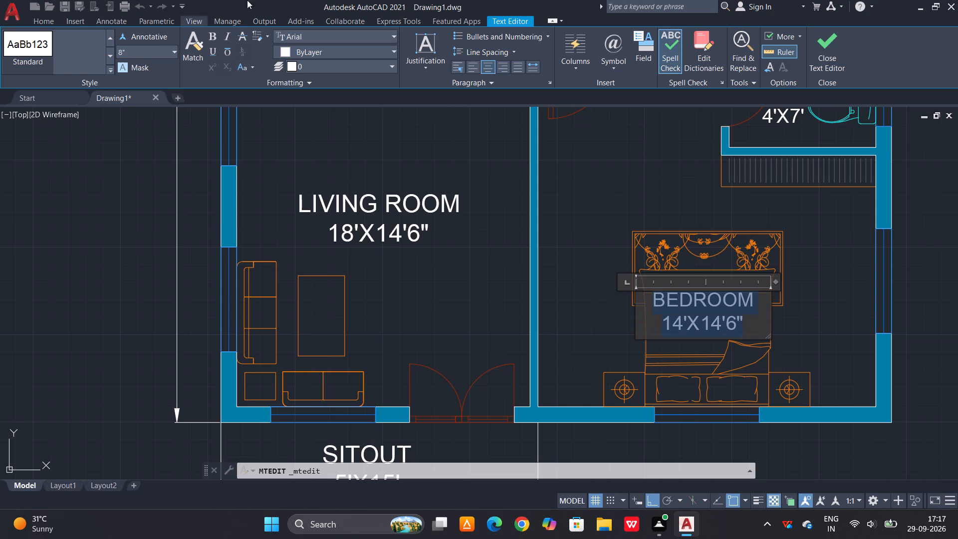
click(816, 51)
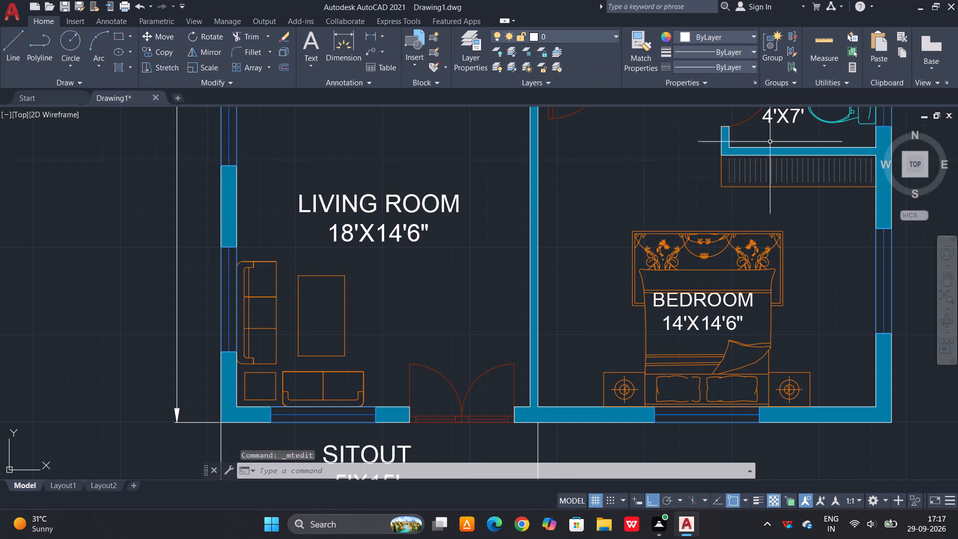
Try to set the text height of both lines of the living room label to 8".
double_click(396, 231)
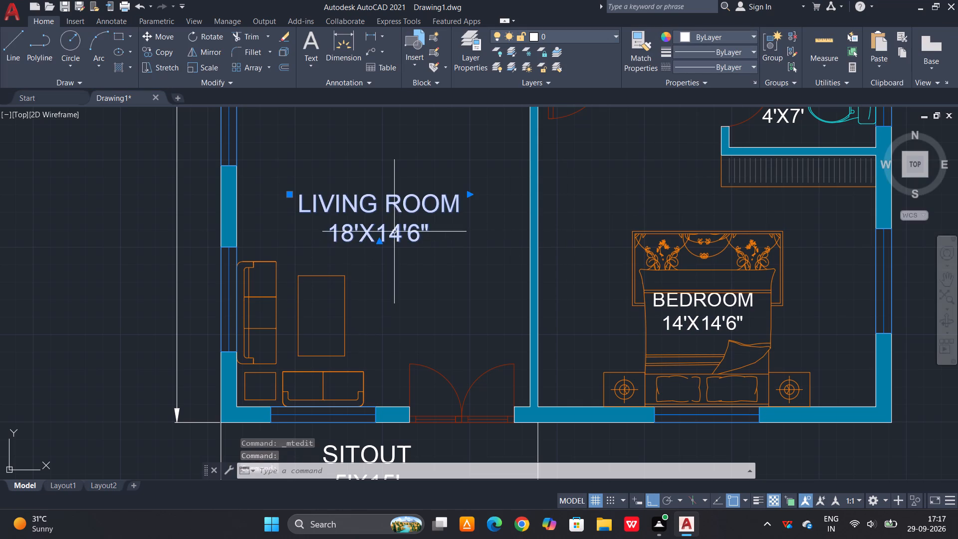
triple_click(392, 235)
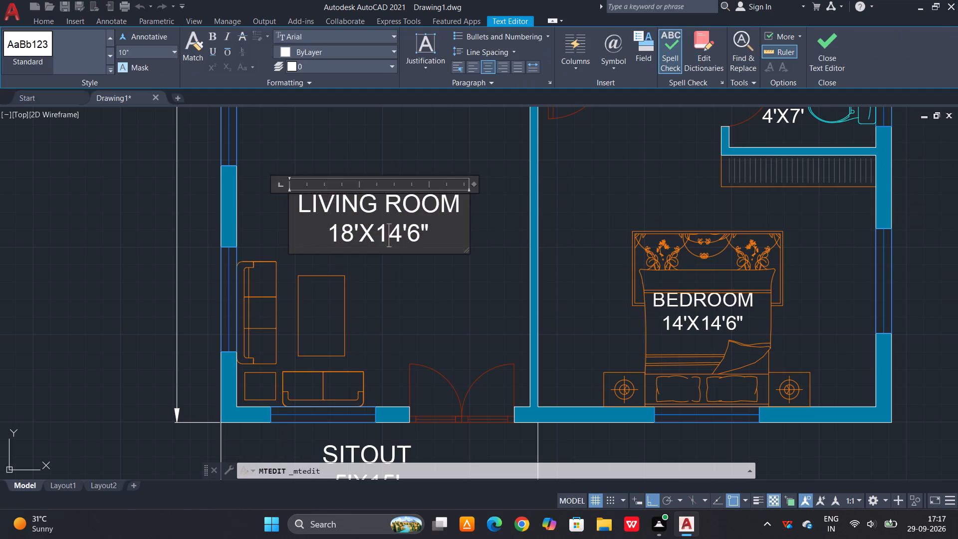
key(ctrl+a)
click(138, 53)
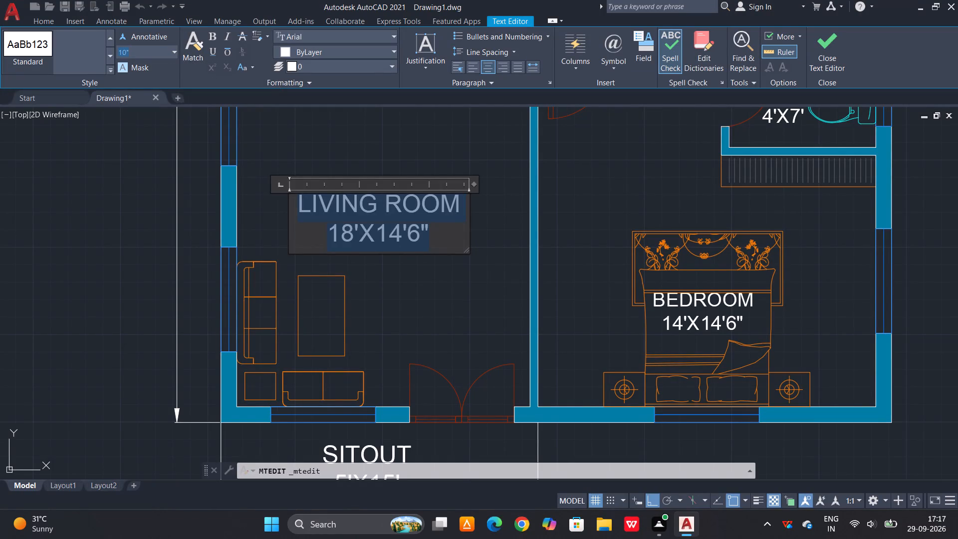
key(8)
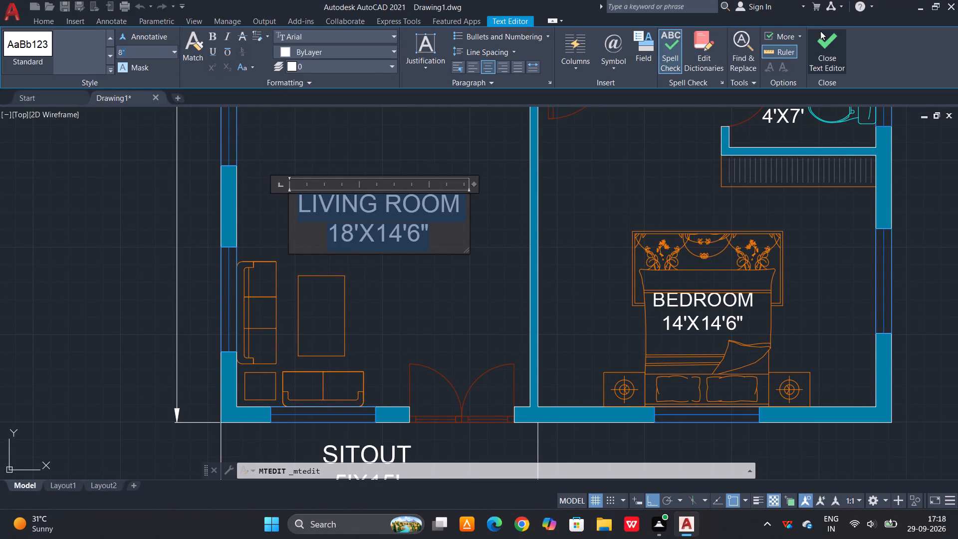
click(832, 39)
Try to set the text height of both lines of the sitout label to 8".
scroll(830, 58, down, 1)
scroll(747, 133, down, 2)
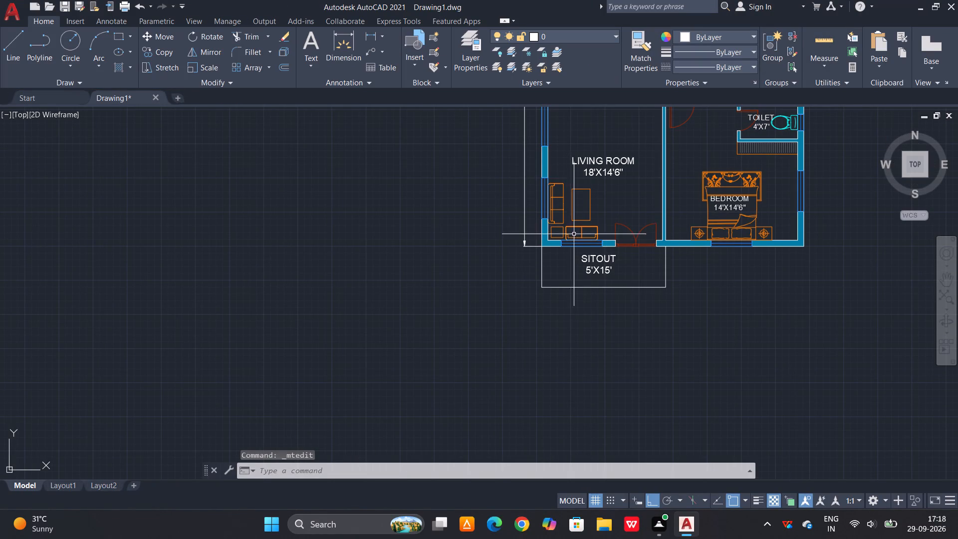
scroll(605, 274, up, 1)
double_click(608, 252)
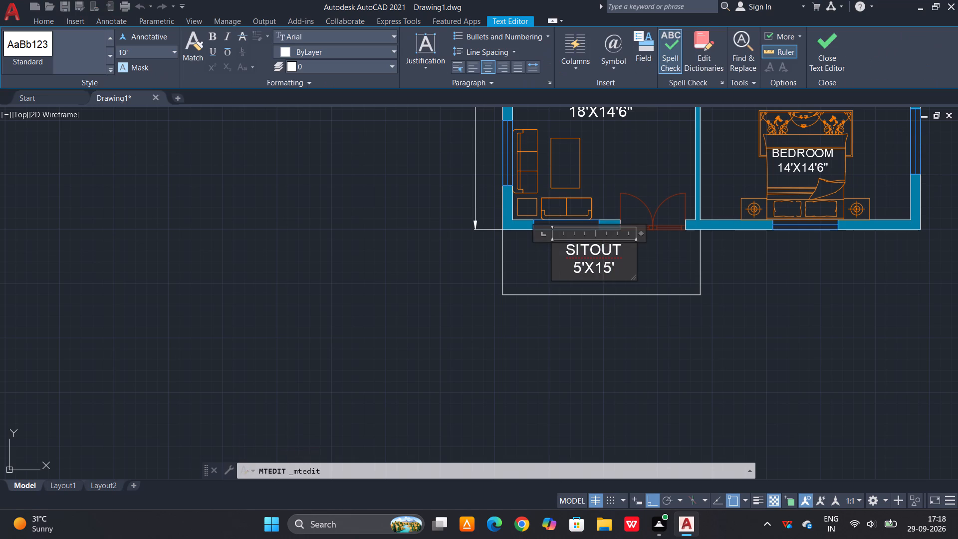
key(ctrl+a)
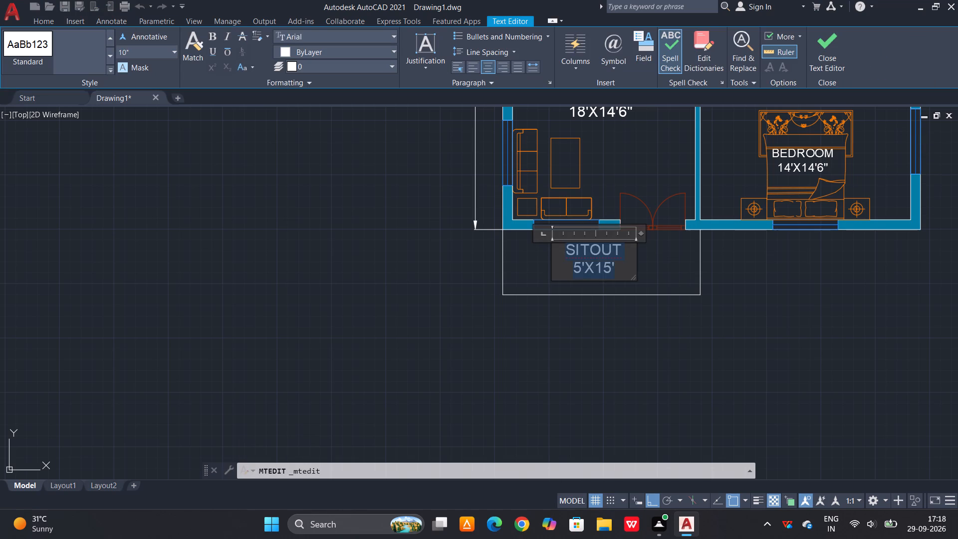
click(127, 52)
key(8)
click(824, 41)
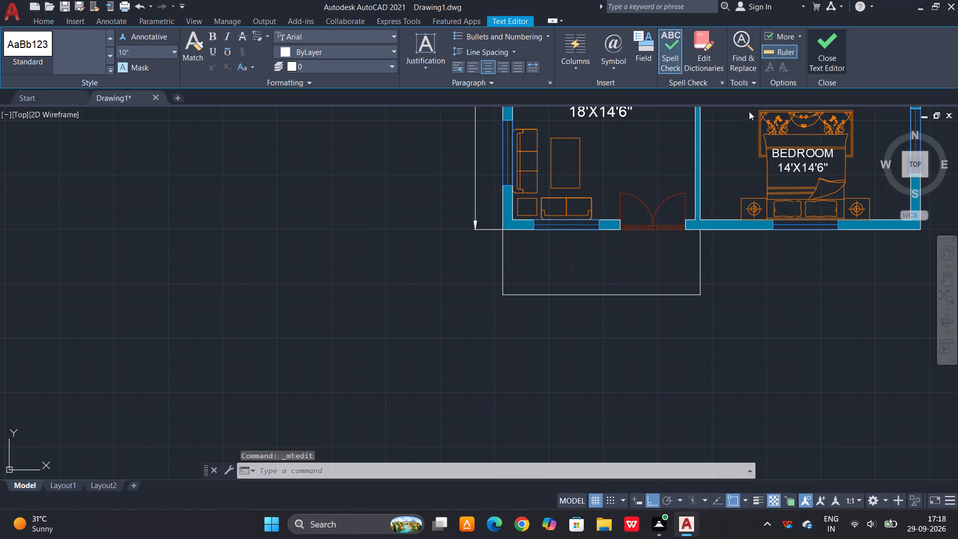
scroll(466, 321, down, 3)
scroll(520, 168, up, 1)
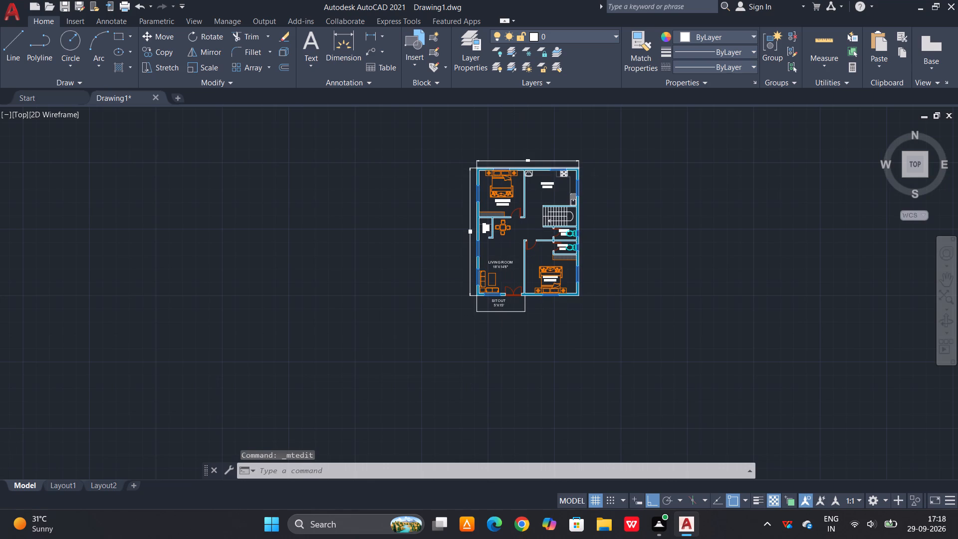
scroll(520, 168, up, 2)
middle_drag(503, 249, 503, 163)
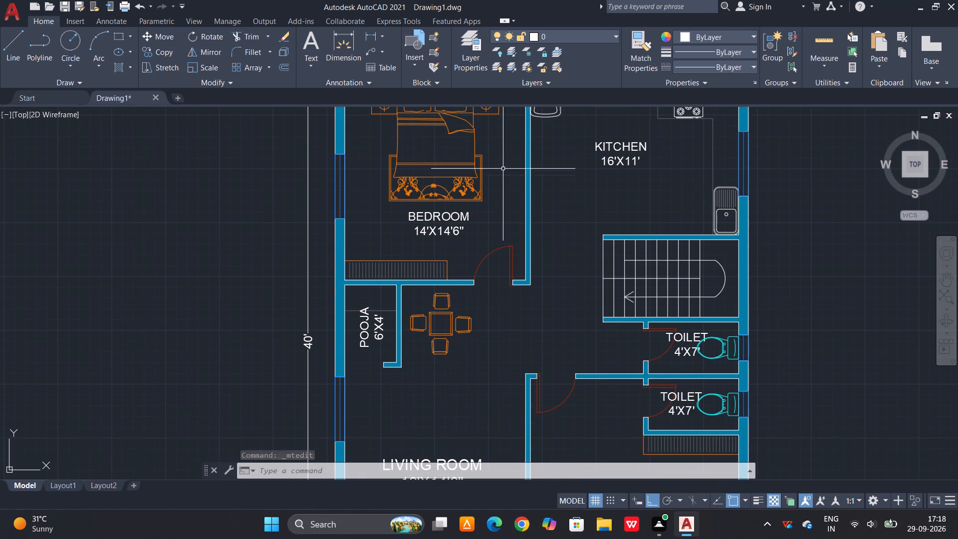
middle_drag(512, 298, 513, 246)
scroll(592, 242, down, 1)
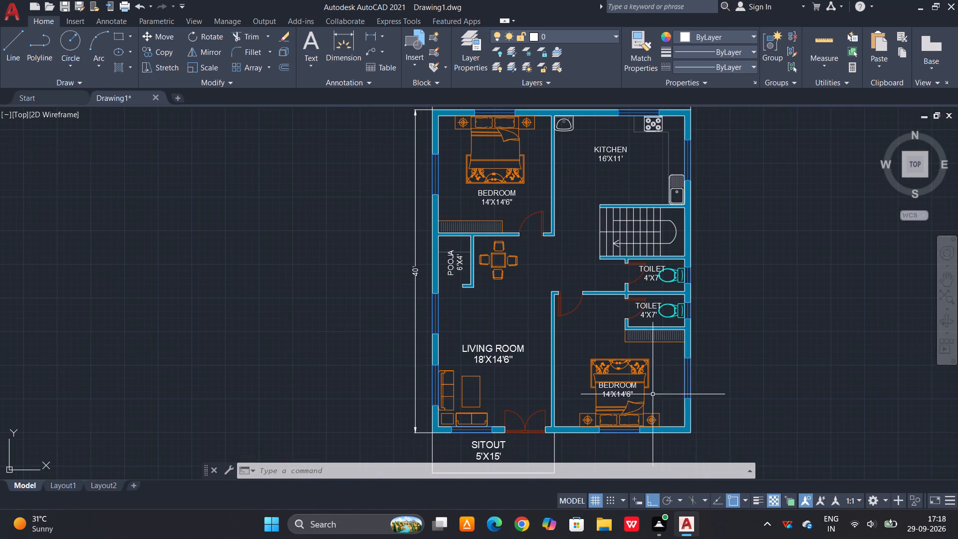
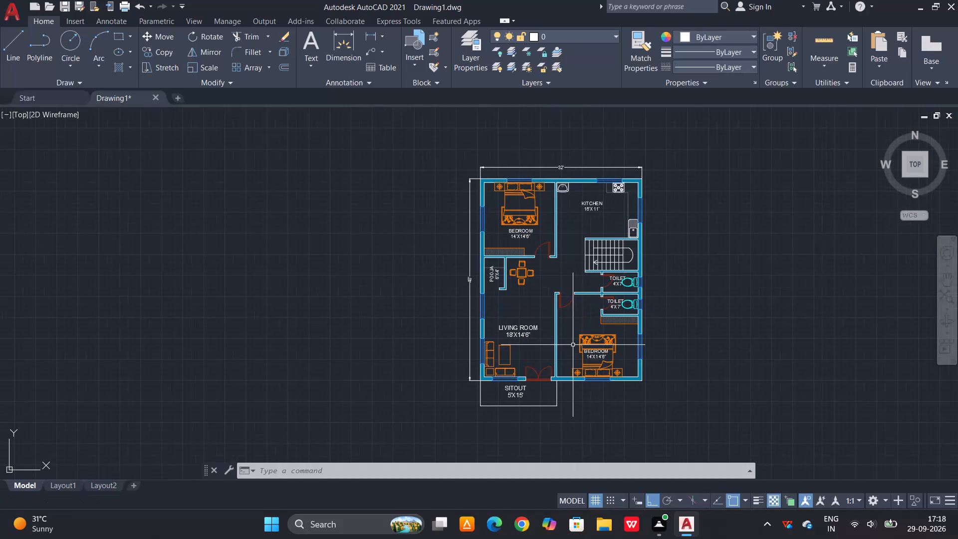
Turn off command log recording with LOGFILEOFF.
key(l)
key(o)
text(GF)
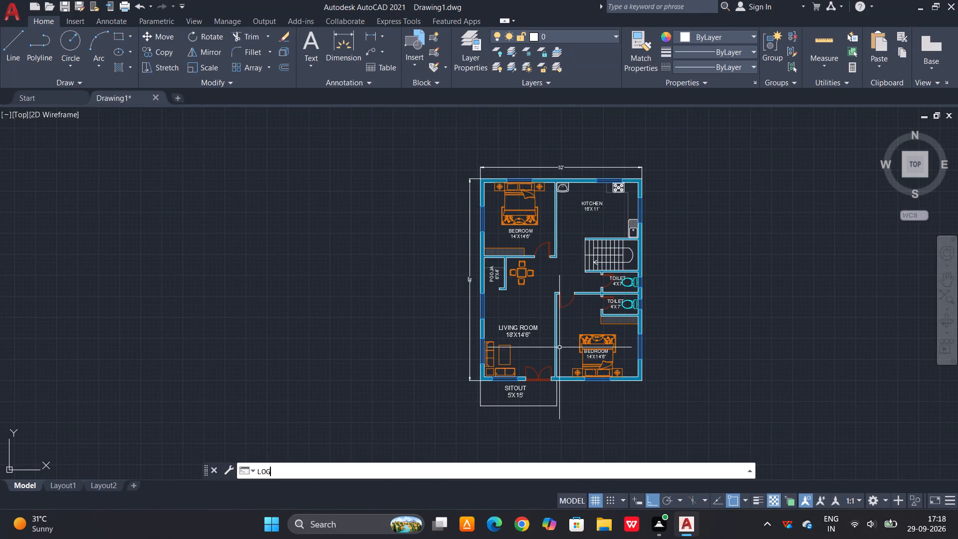
key(i)
text(LEOFF)
key(Return)
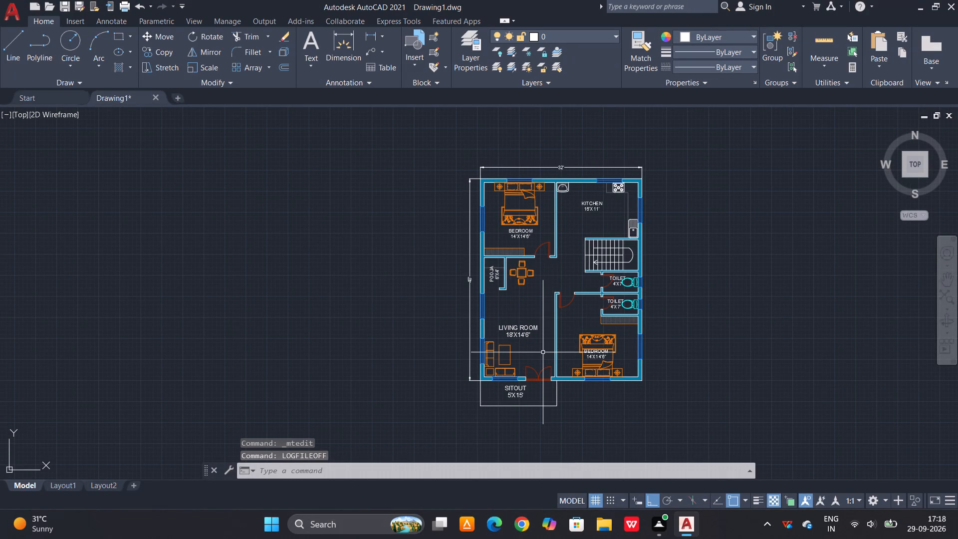
Save the drawing to the Desktop as 2BHK PLAN 9.dwg.
key(ctrl+s)
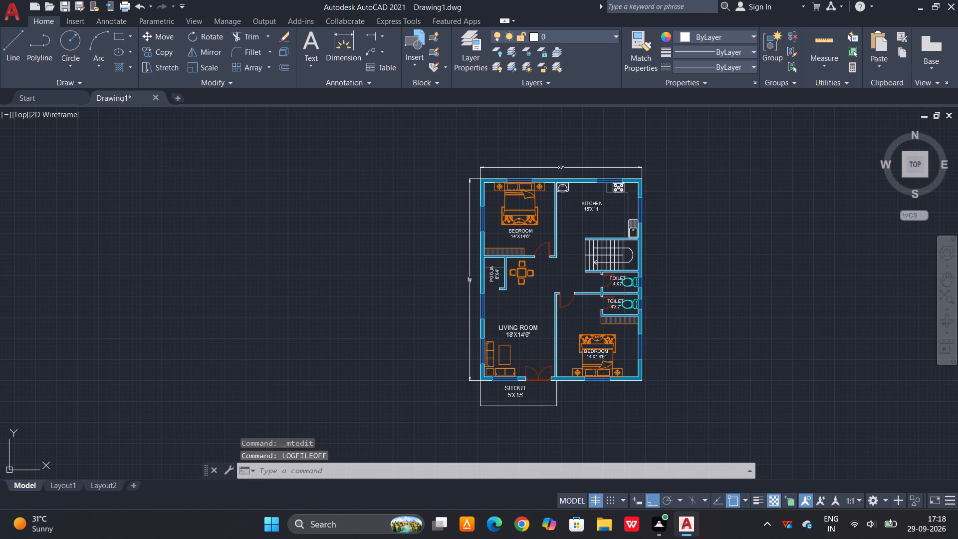
click(286, 234)
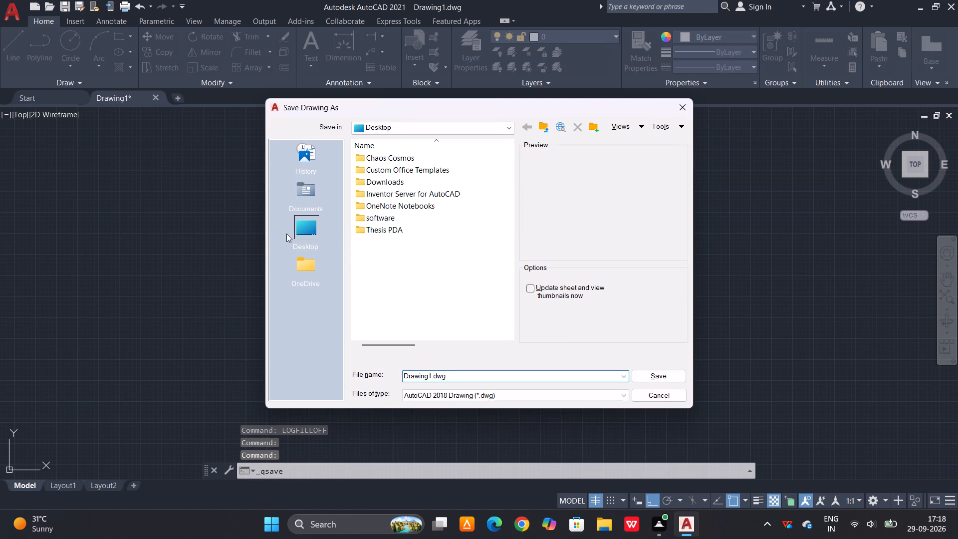
click(430, 376)
click(430, 376)
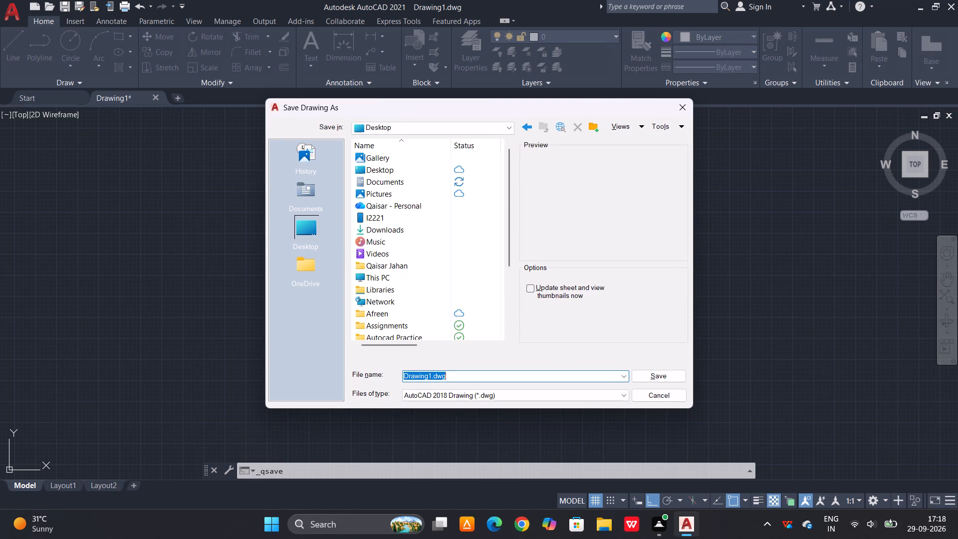
drag(430, 376, 399, 379)
key(BackSpace)
text(2BHK PLAN 9)
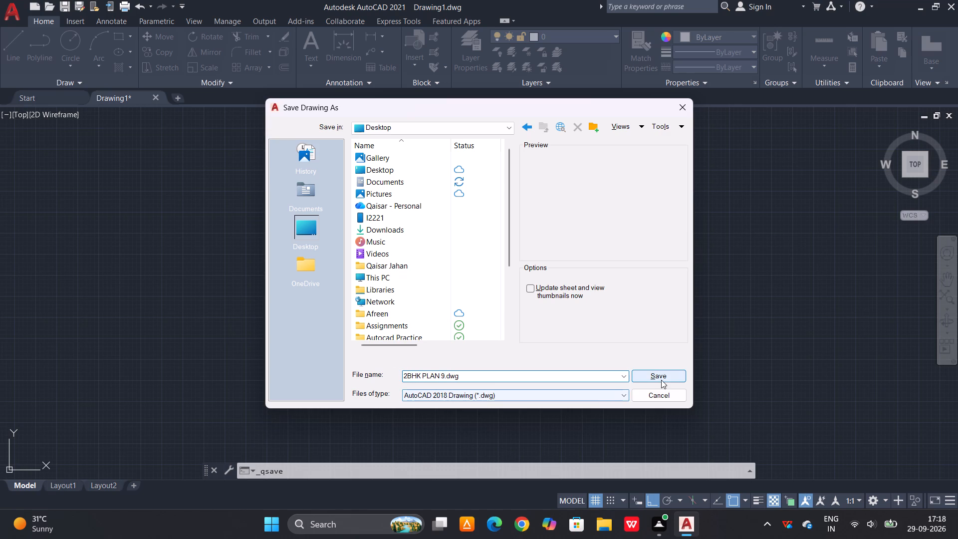
click(661, 379)
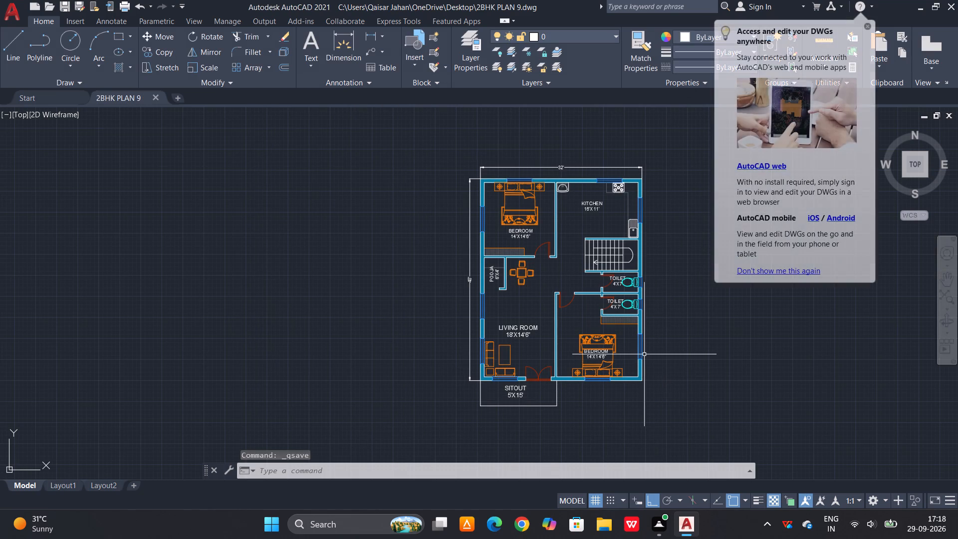
Set up a plot with DWG To PDF.pc3, using a window around the whole floor plan and its dimensions, centred on the sheet.
key(ctrl+p)
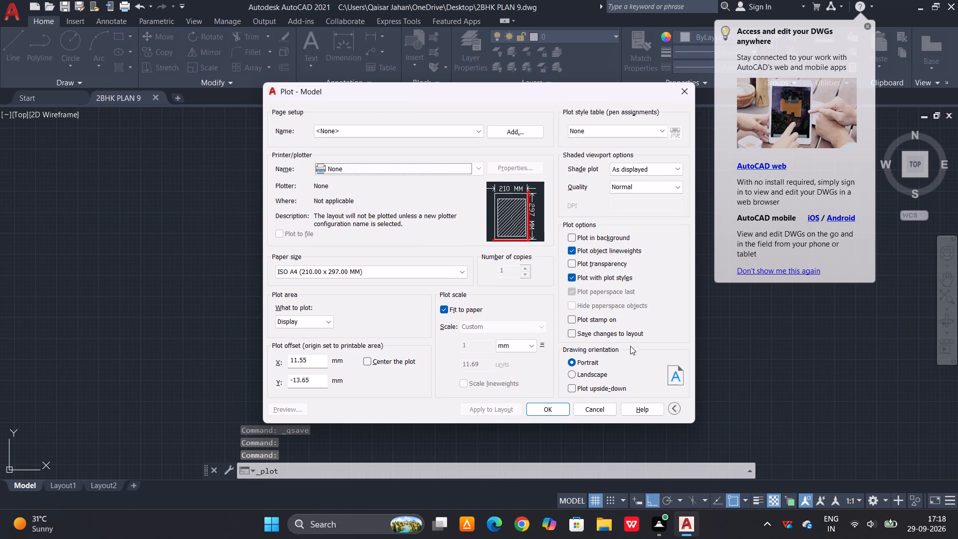
click(477, 168)
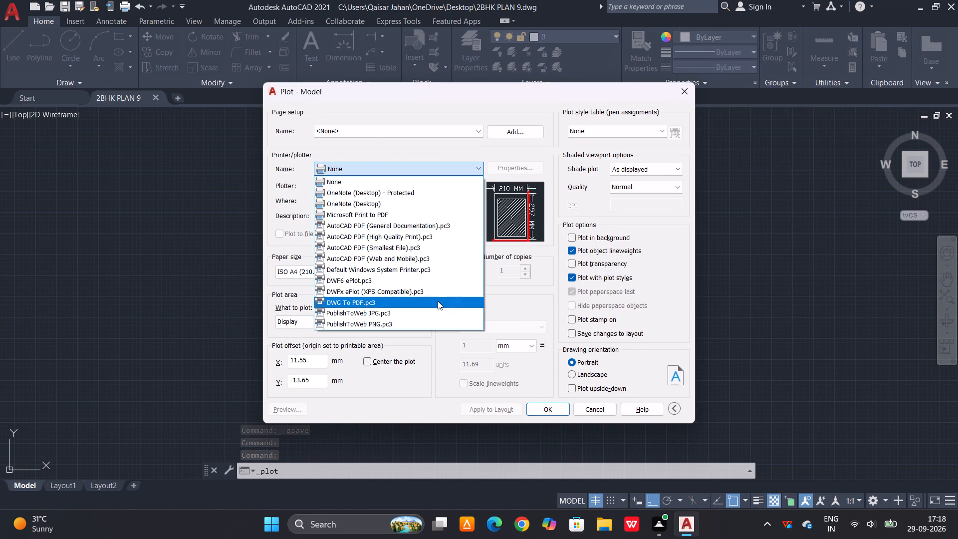
click(436, 303)
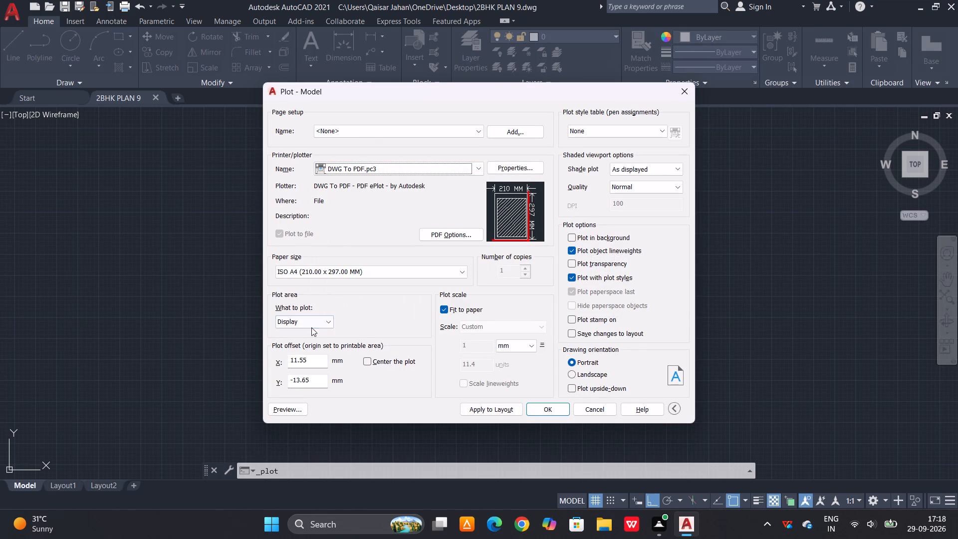
click(330, 319)
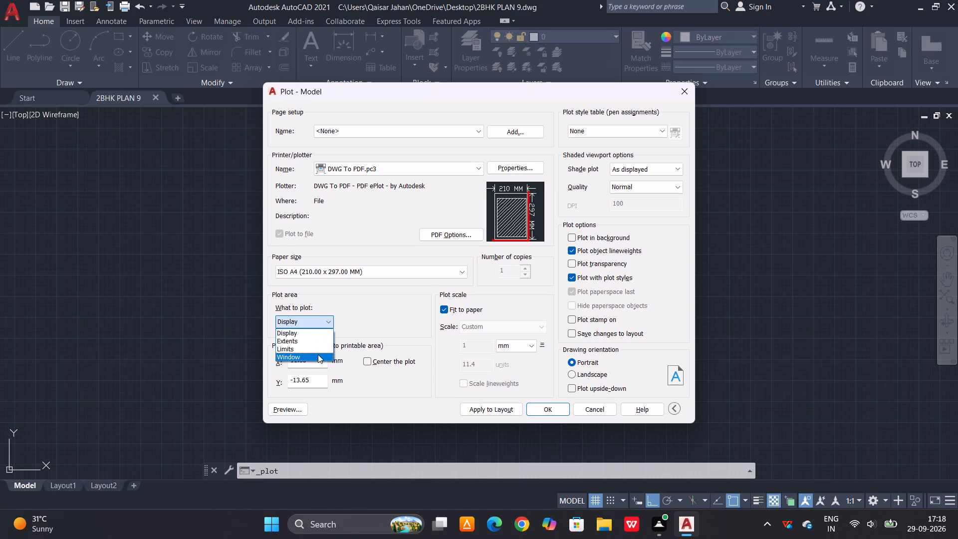
click(317, 355)
click(438, 146)
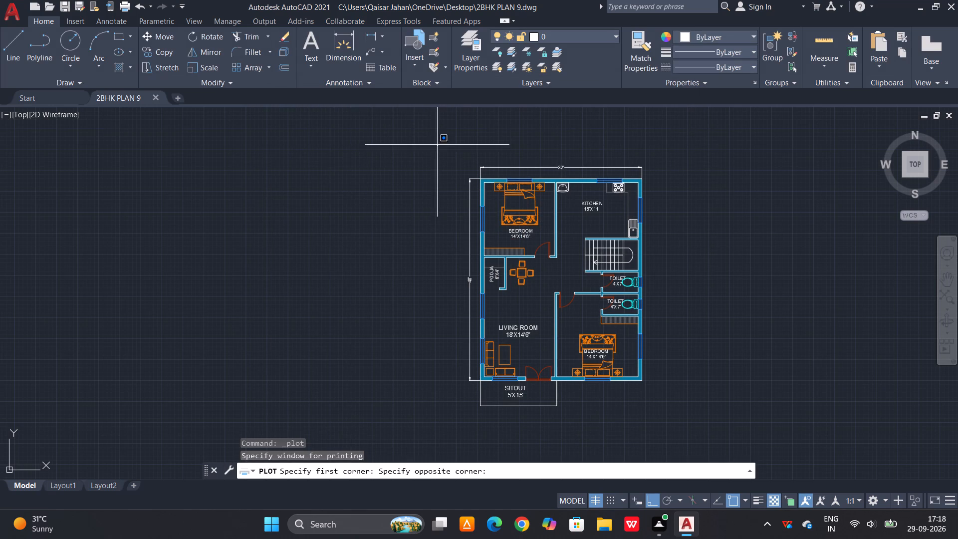
click(665, 428)
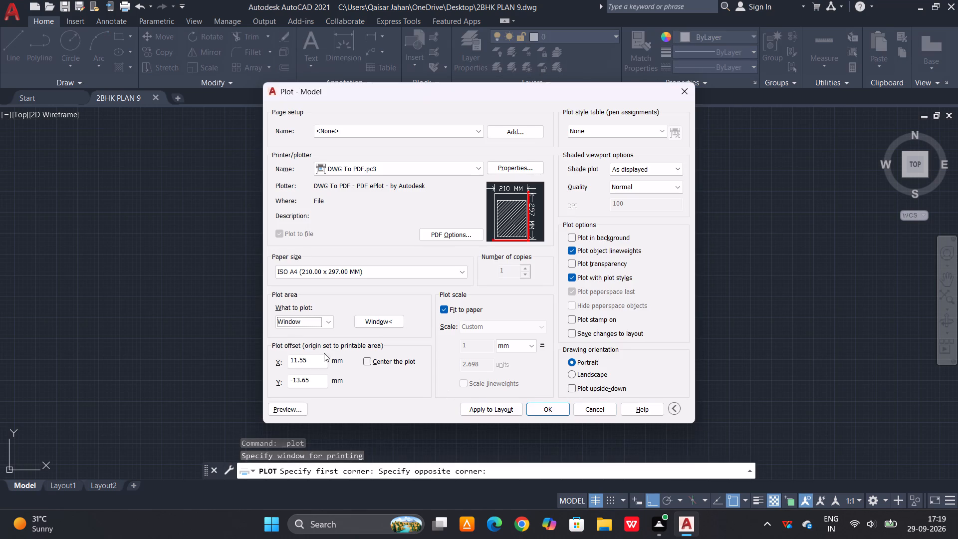
click(366, 363)
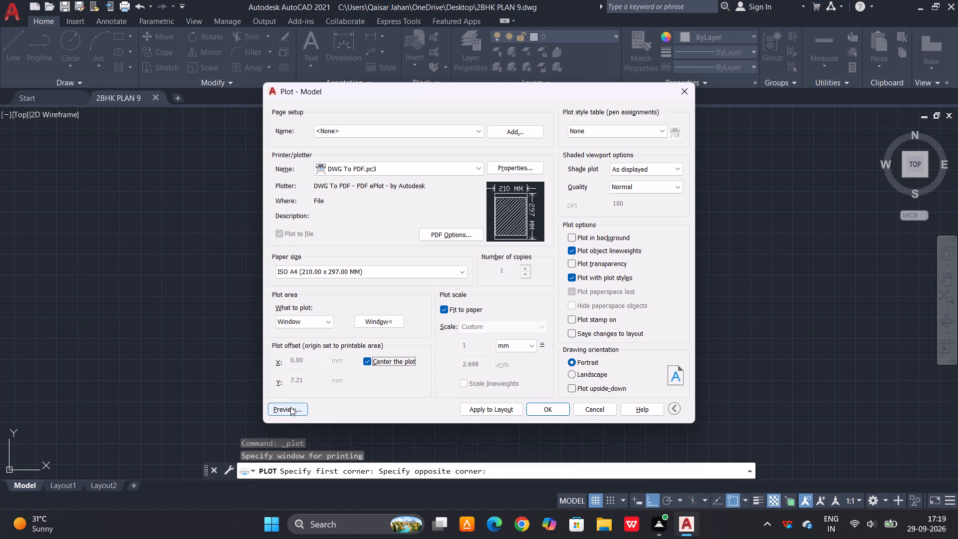
Preview the plot and examine the floor plan's labels, walls and placement on the sheet, then leave the preview.
click(290, 407)
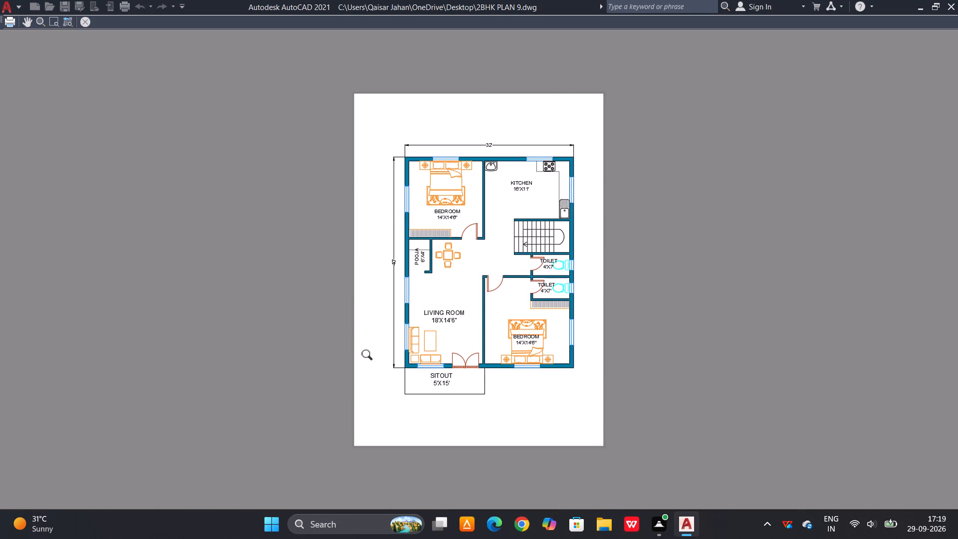
scroll(488, 315, up, 2)
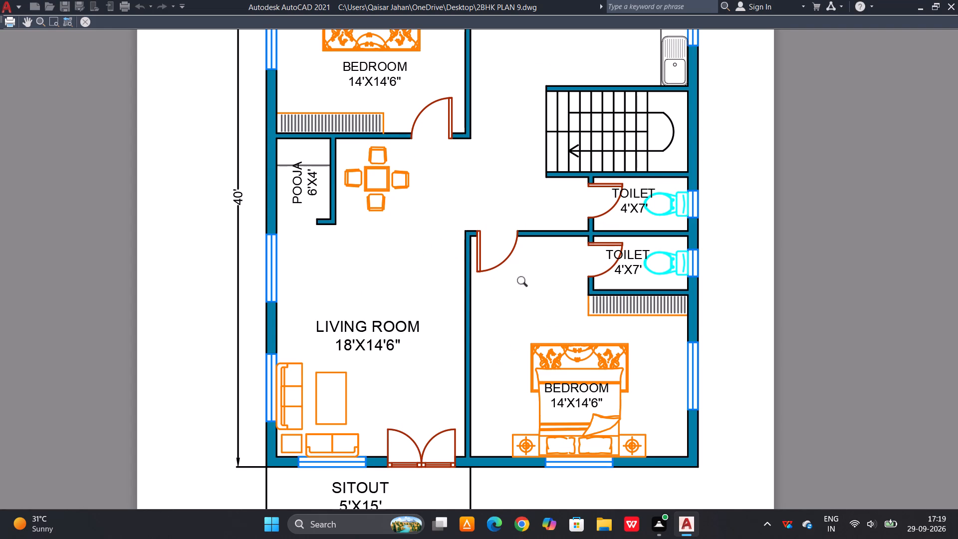
scroll(550, 255, down, 1)
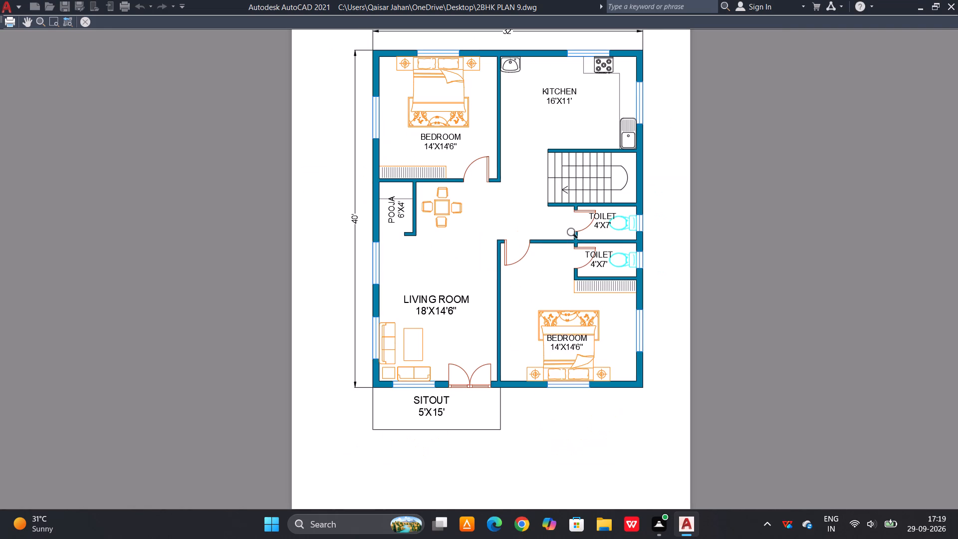
scroll(565, 252, down, 1)
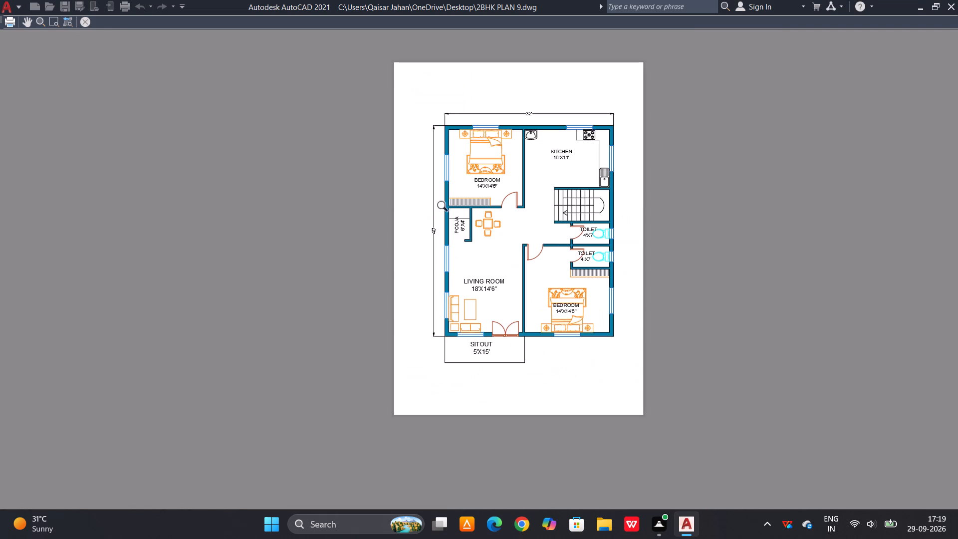
click(87, 23)
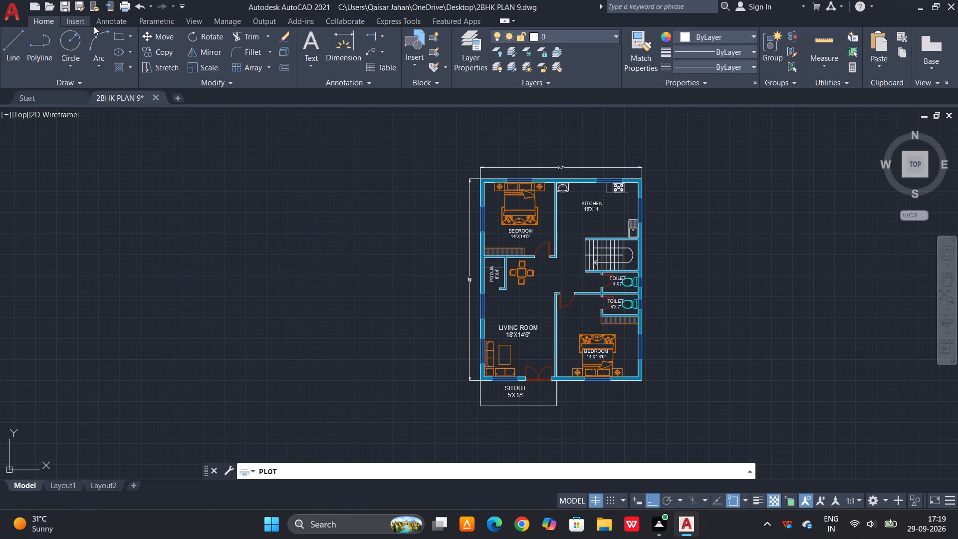
Apply the plot settings to the layout and plot the plan to a PDF on the Desktop, keeping the suggested file name.
click(485, 409)
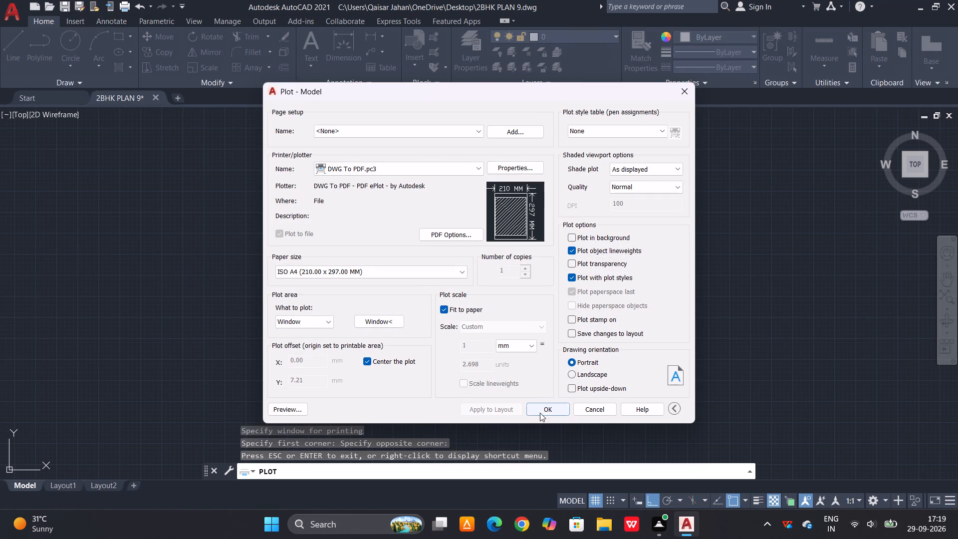
click(543, 413)
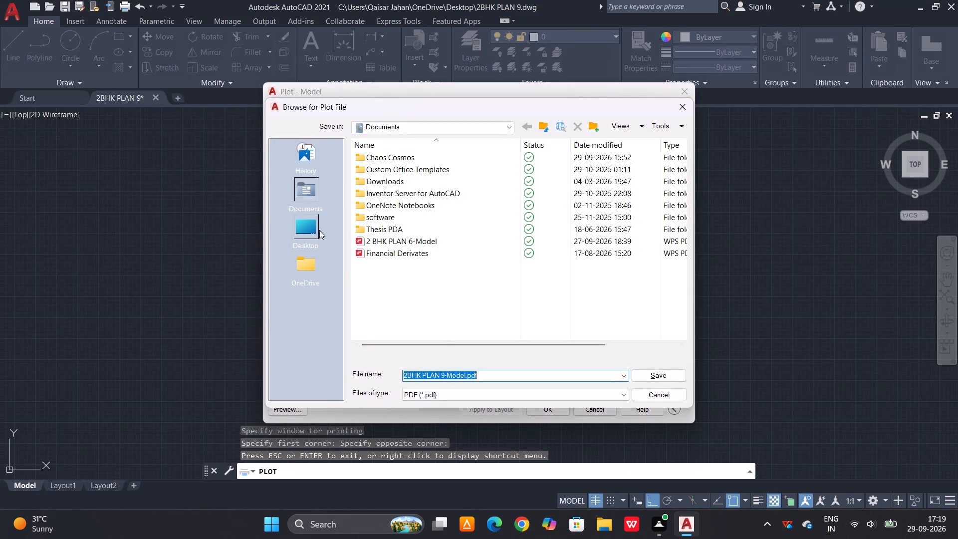
click(305, 220)
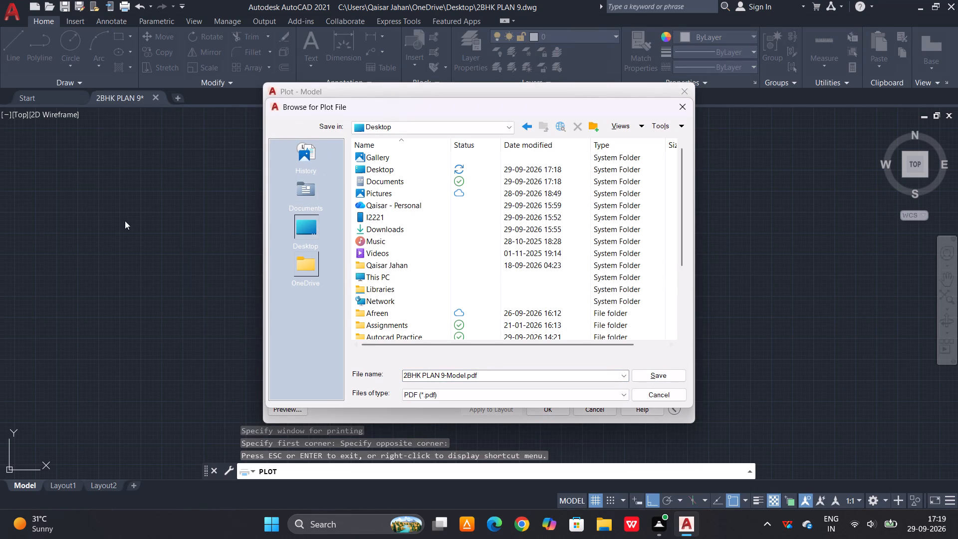
click(294, 229)
click(672, 377)
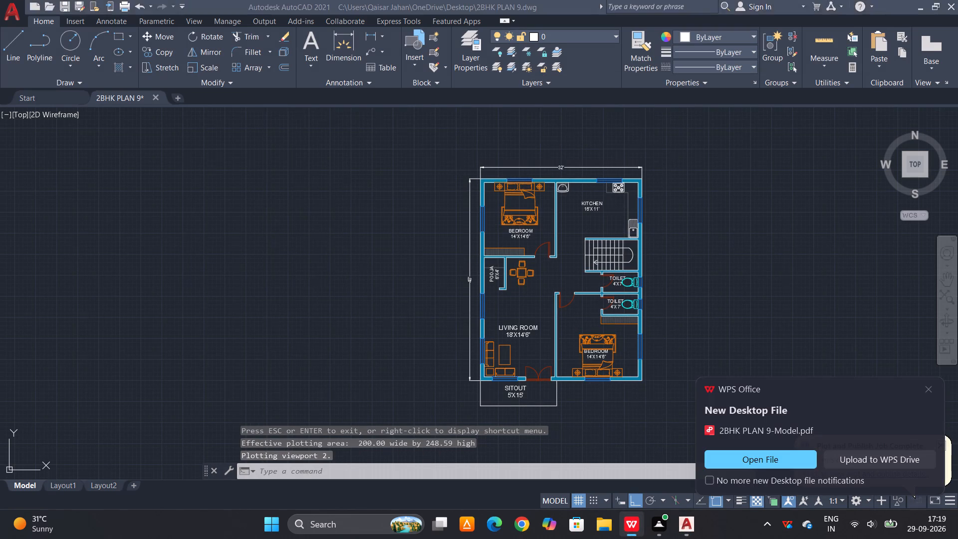
Dismiss the WPS Office new-file notification covering the plotted PDF.
click(909, 390)
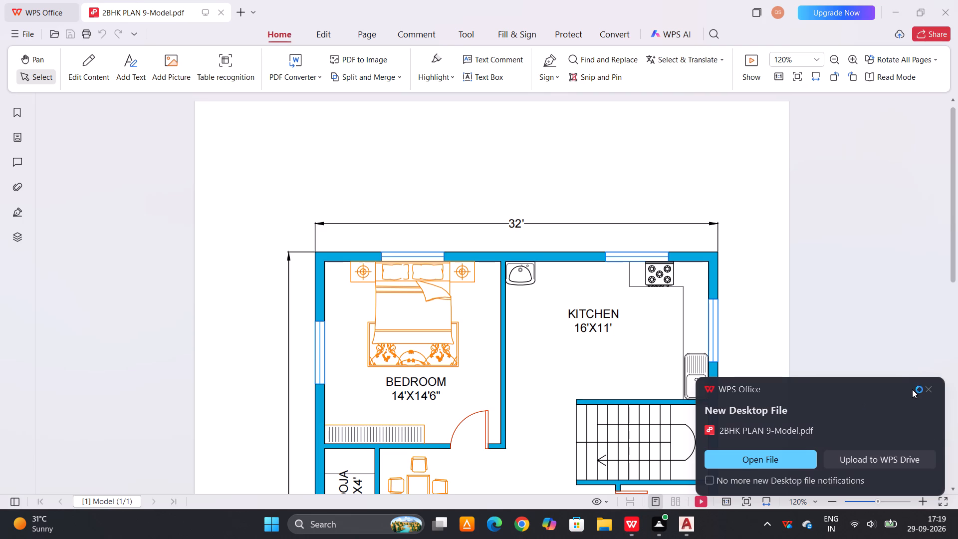
click(933, 389)
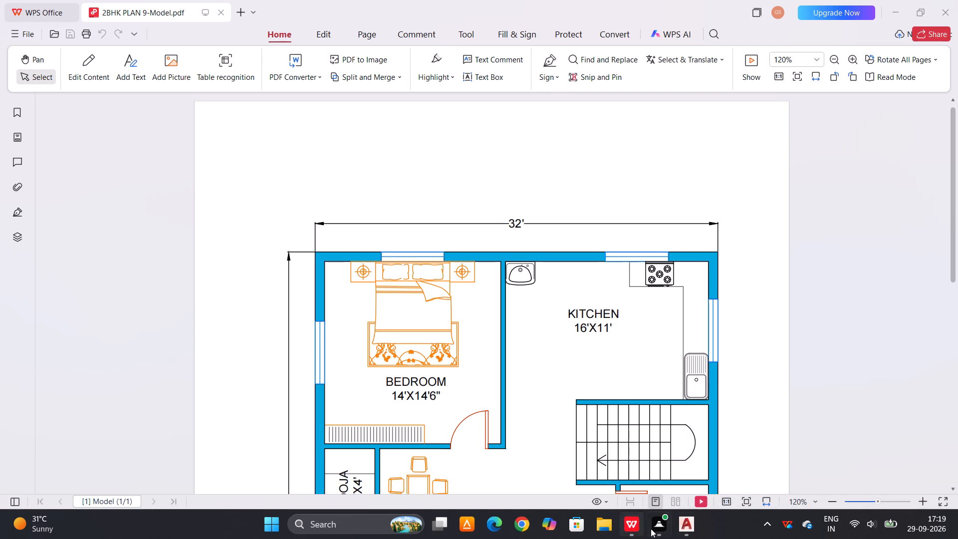